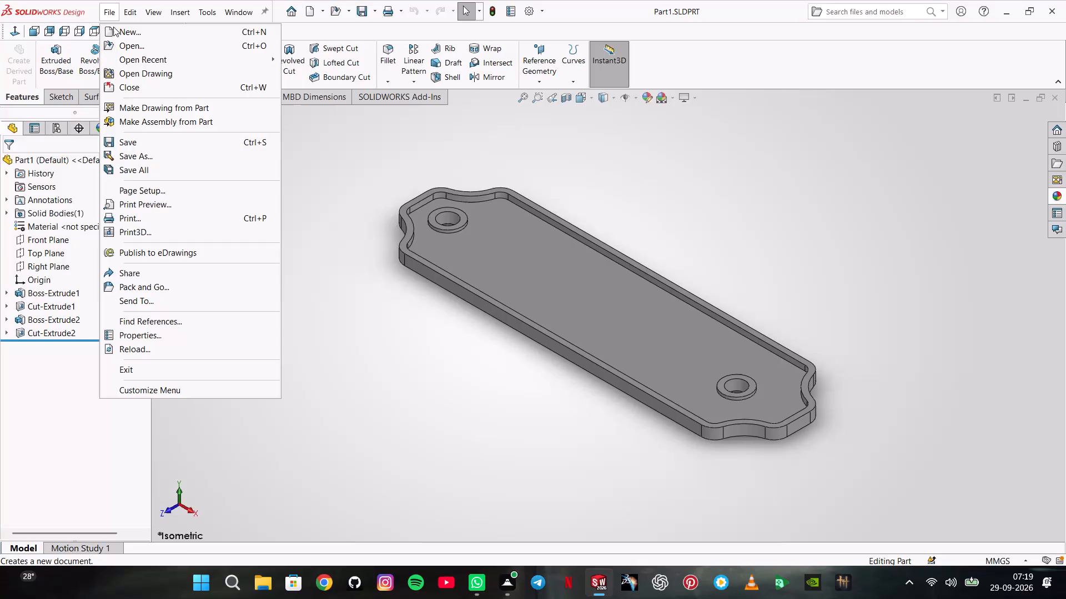
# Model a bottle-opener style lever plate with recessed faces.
# Create a new, empty part document.
pyautogui.click(115, 34)
pyautogui.click(464, 429)
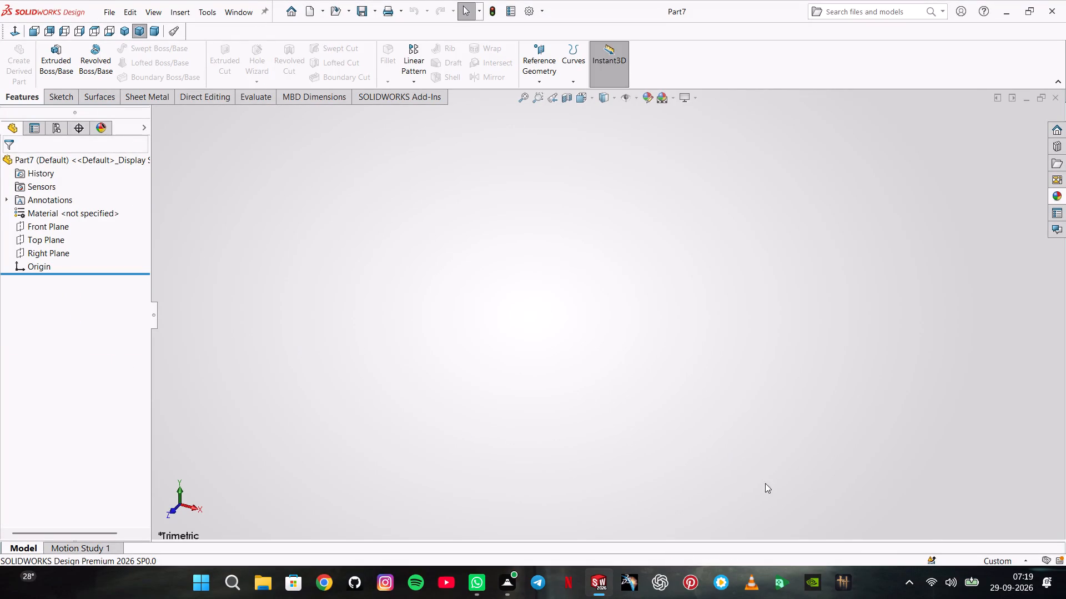
# Set the new part's unit system to MMGS (millimeter, gram, second).
pyautogui.click(984, 561)
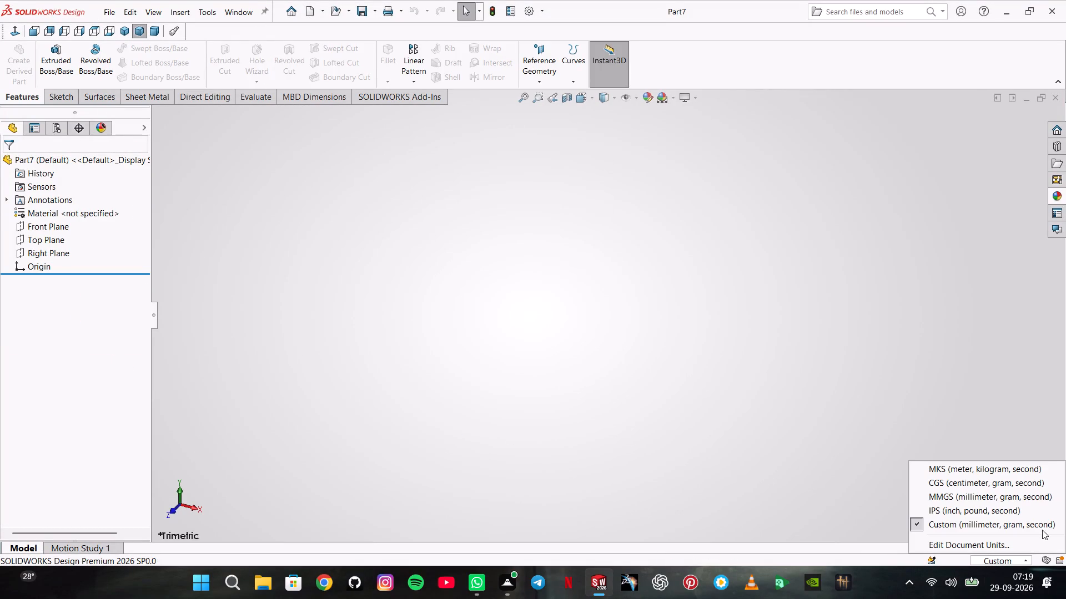
pyautogui.click(1022, 493)
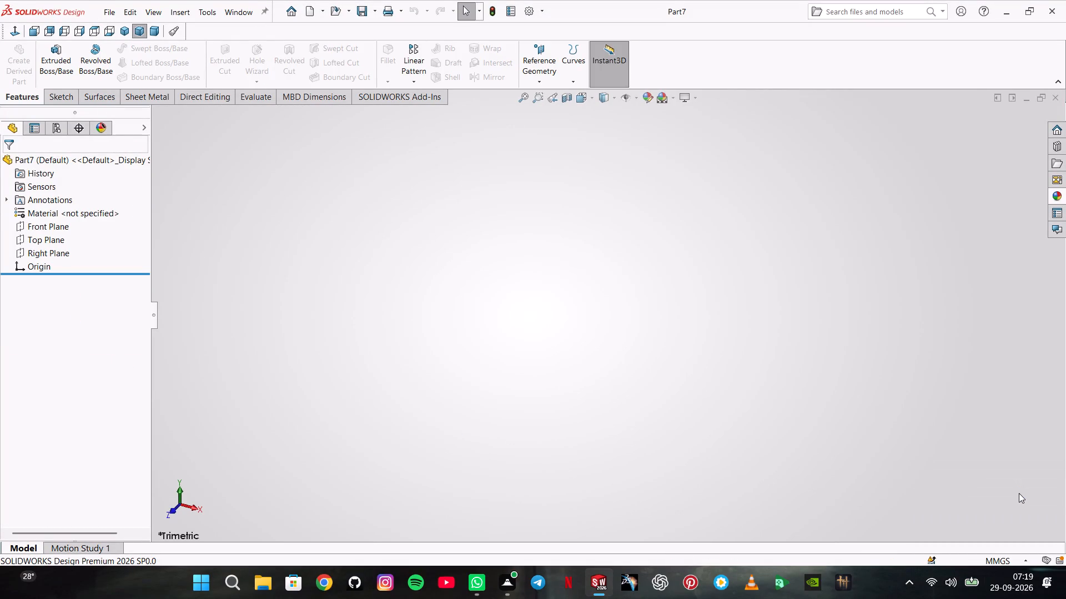
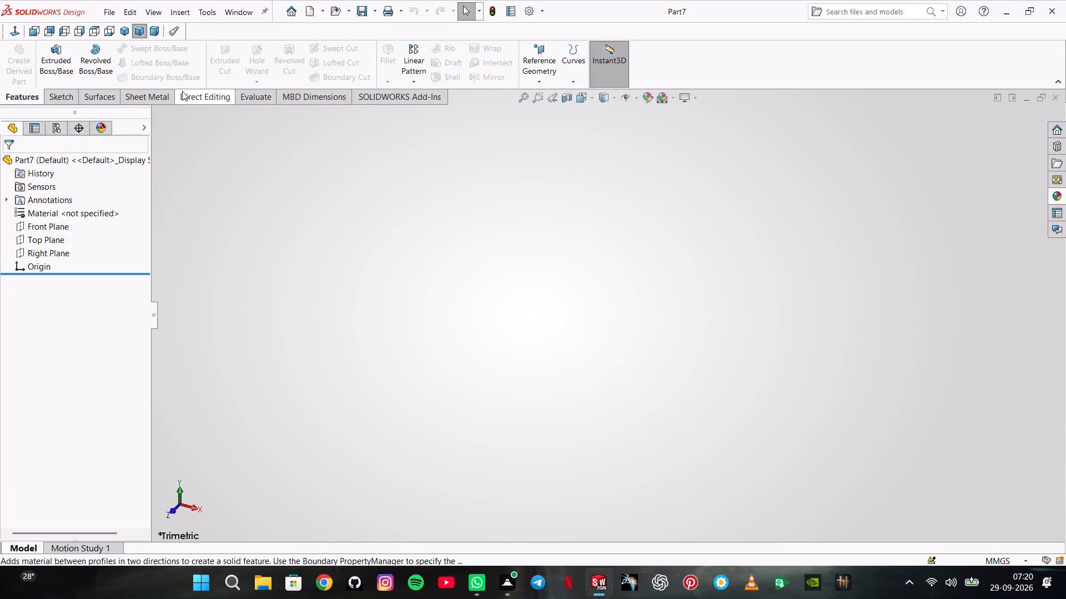
# Start a sketch on the Top Plane and draw a center rectangle about 221 mm long, centred on the origin.
pyautogui.click(66, 234)
pyautogui.click(73, 224)
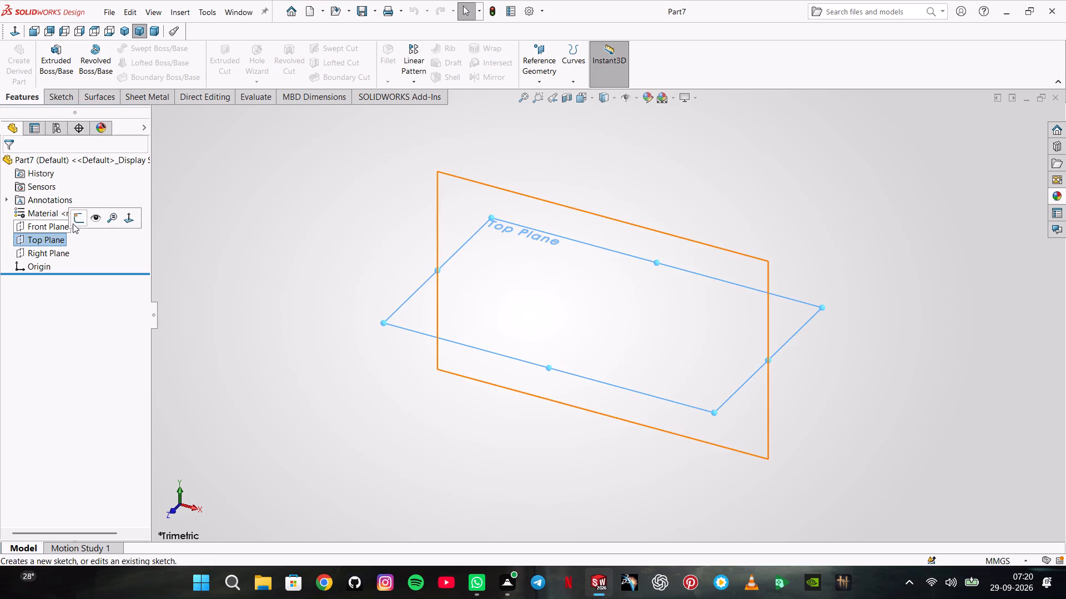
pyautogui.click(89, 66)
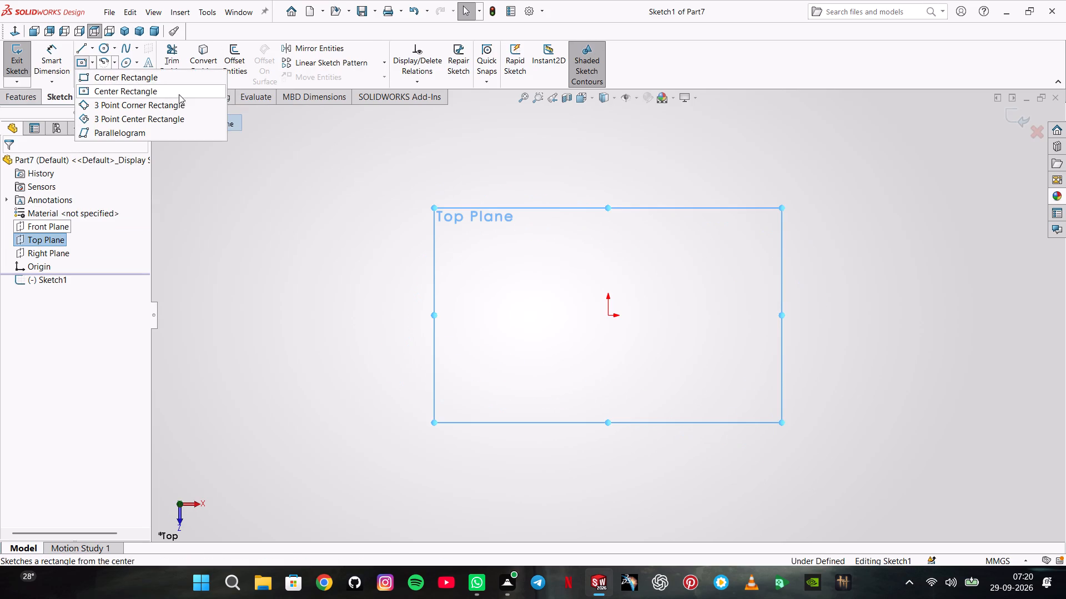
pyautogui.click(111, 88)
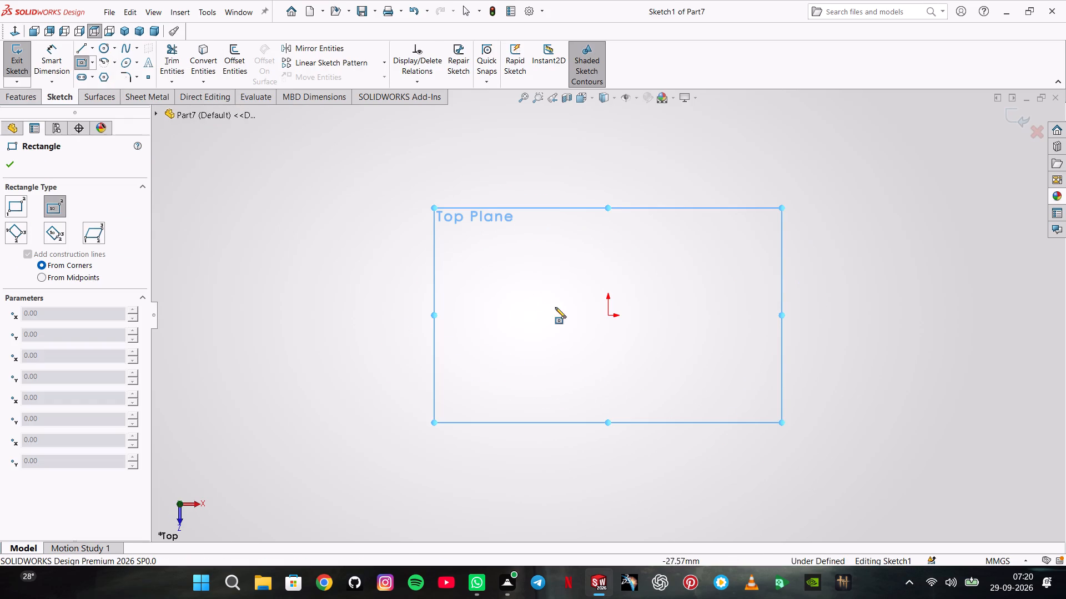
pyautogui.click(607, 318)
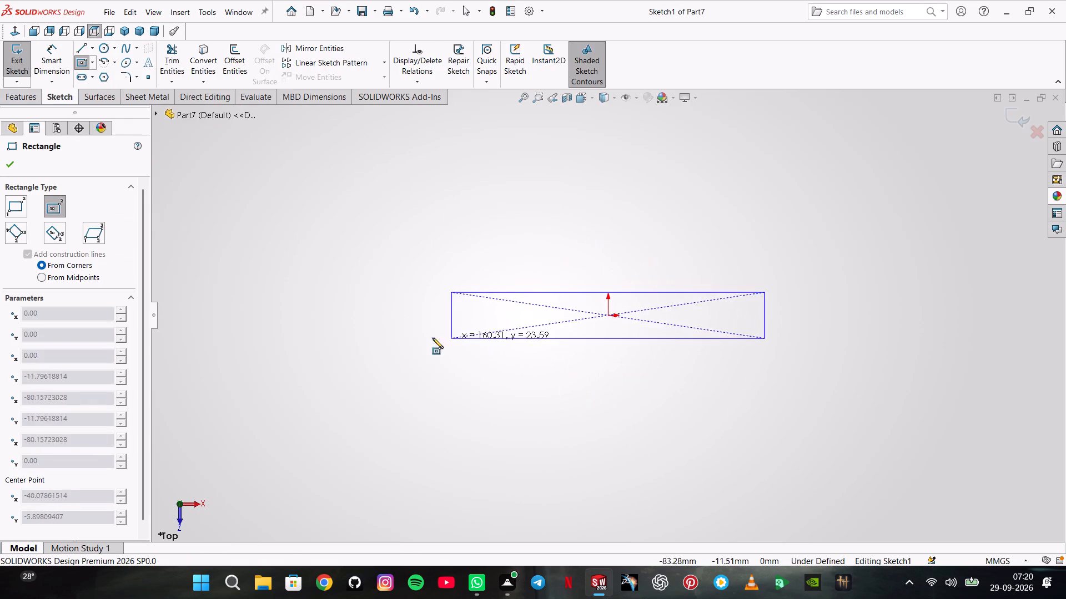
pyautogui.click(392, 370)
# Dimension the rectangle to 101 mm long and 18 mm high.
pyautogui.click(51, 62)
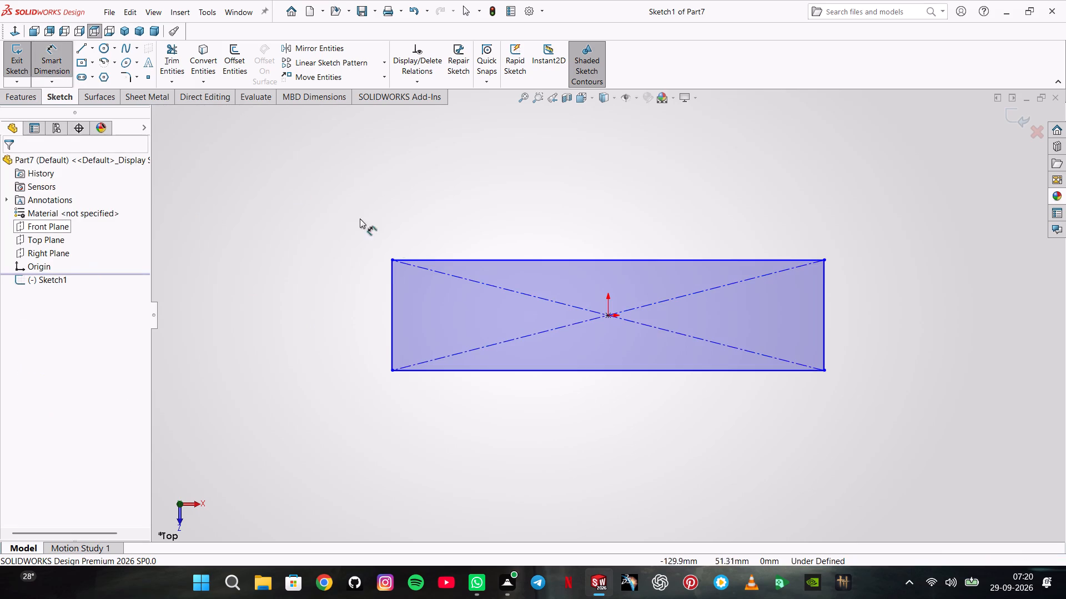
pyautogui.click(491, 257)
pyautogui.click(479, 236)
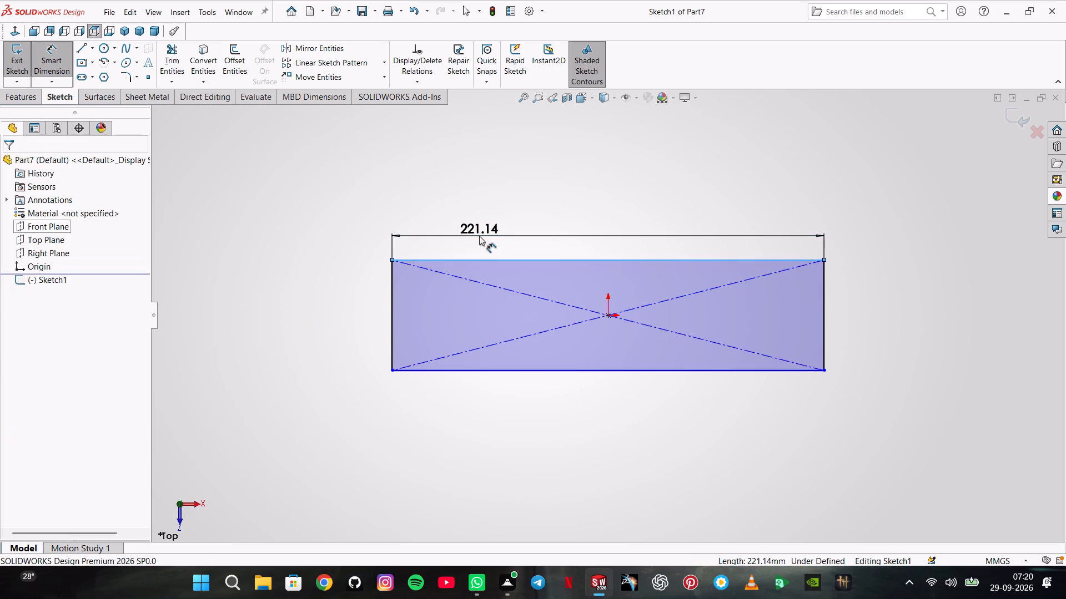
pyautogui.write('101')
pyautogui.press('Return')
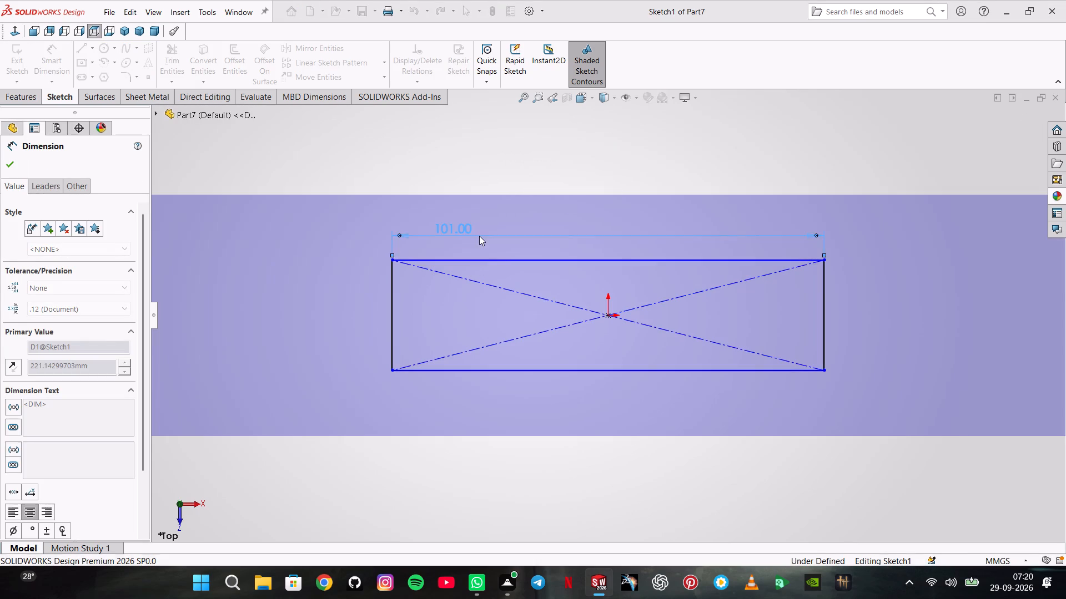
pyautogui.click(394, 291)
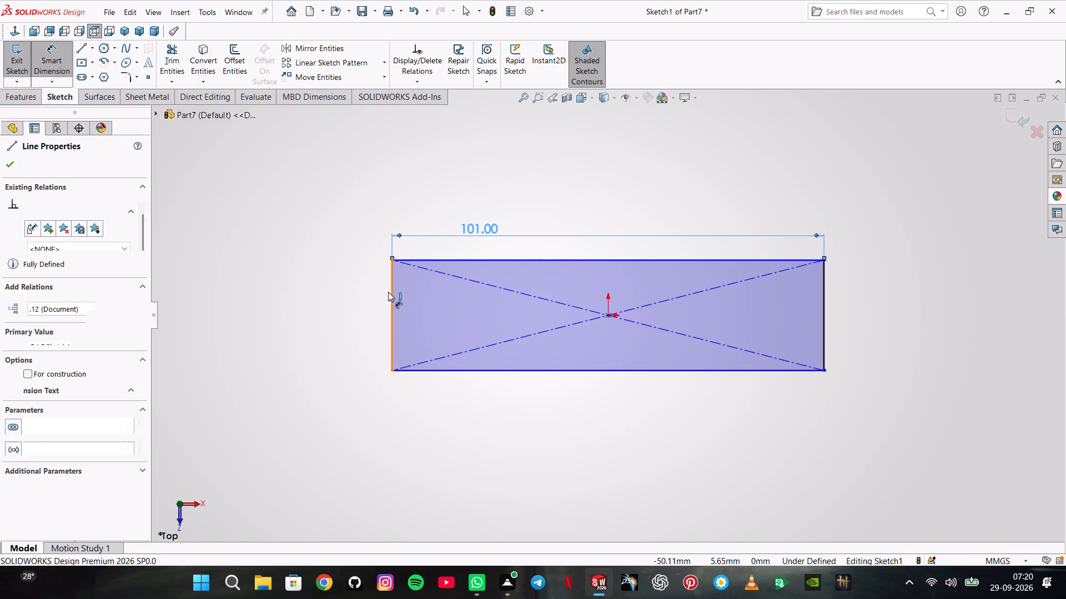
pyautogui.click(355, 296)
pyautogui.write('18')
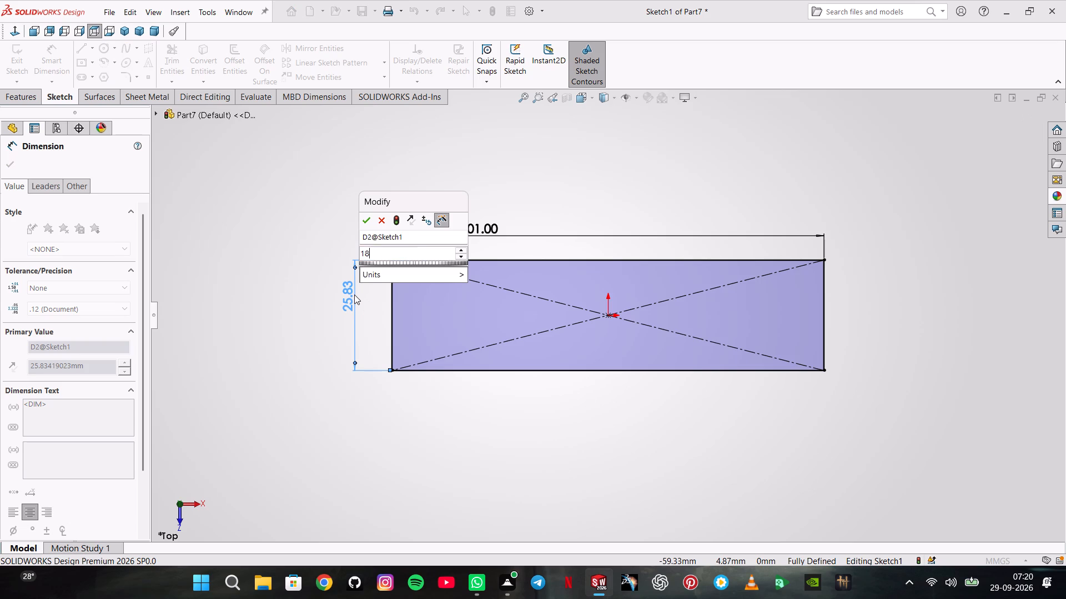
pyautogui.press('Return')
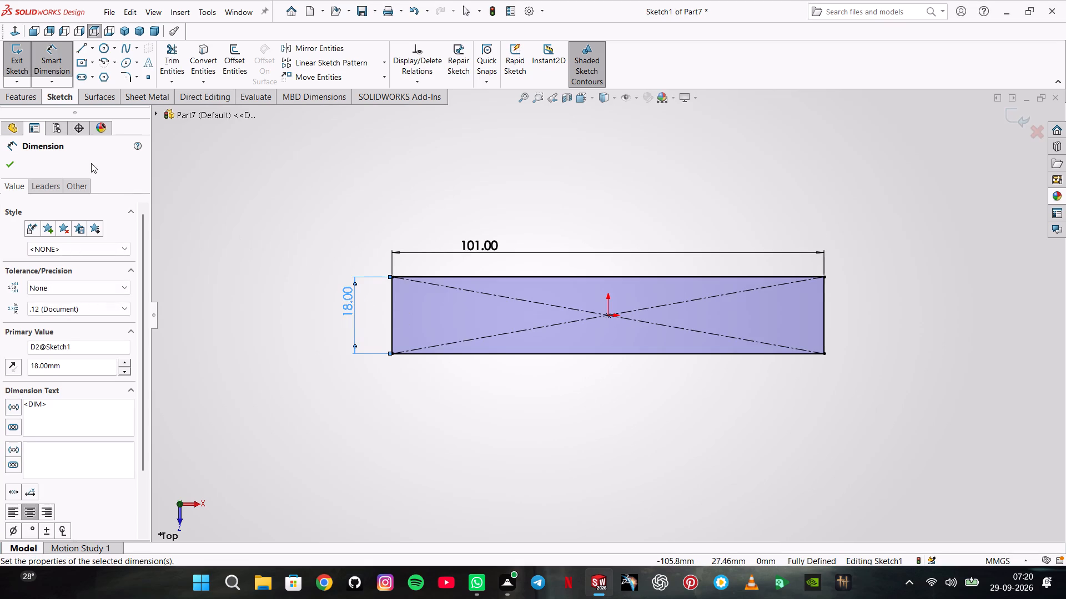
pyautogui.click(18, 161)
pyautogui.click(18, 161)
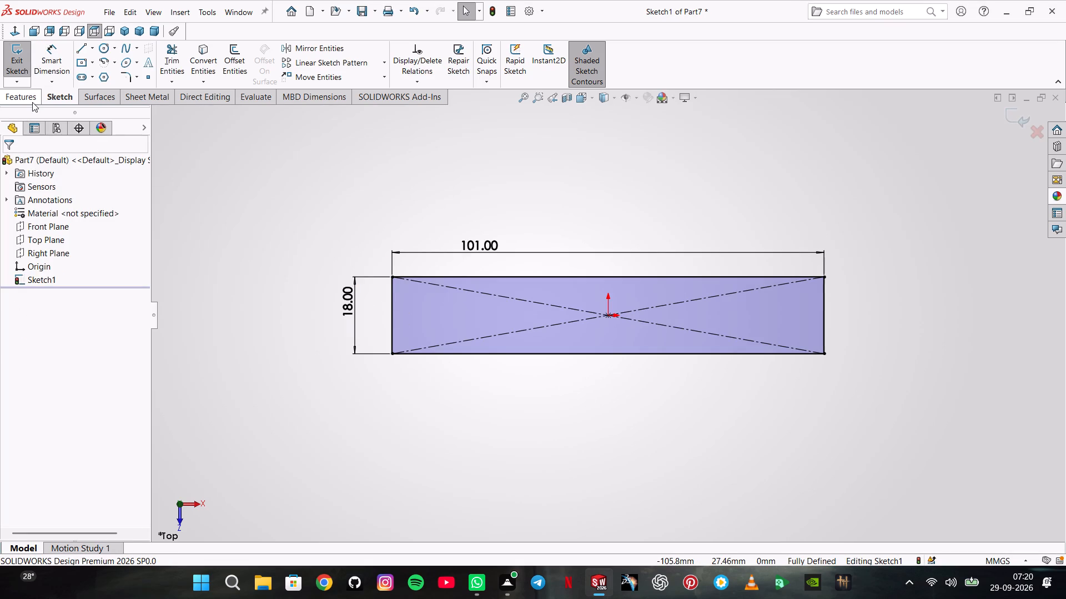
# Add a 4 mm sketch fillet to the upper-right corner of the rectangle.
pyautogui.click(32, 102)
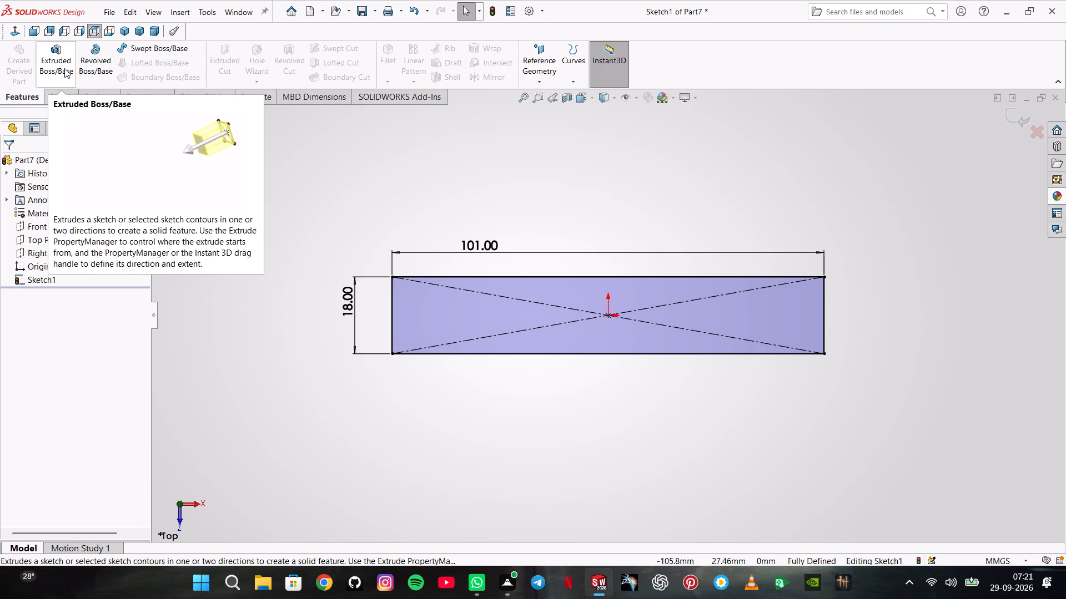
pyautogui.click(57, 93)
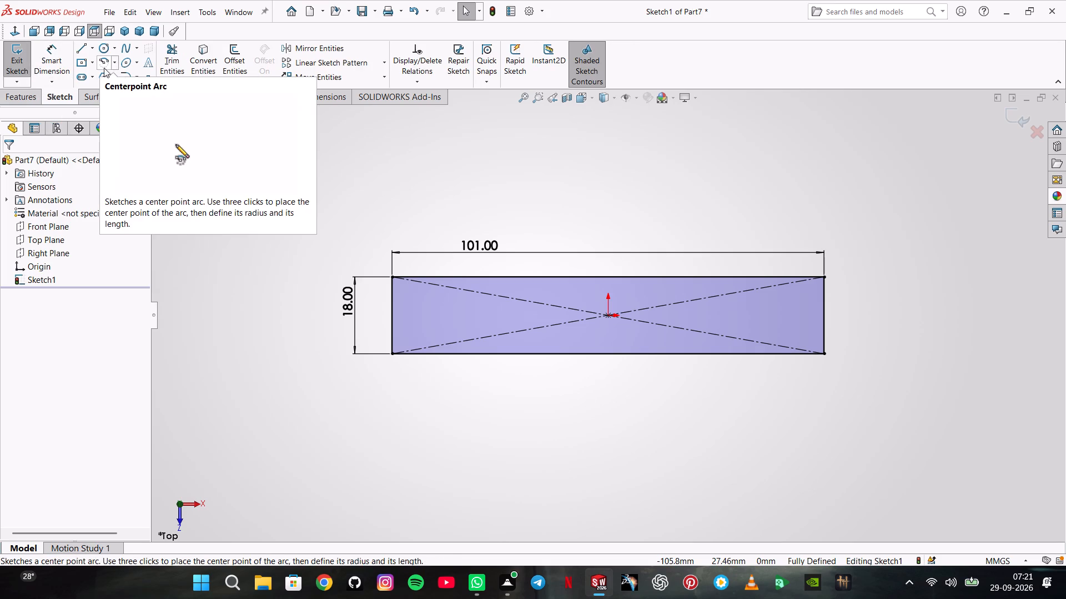
pyautogui.click(133, 81)
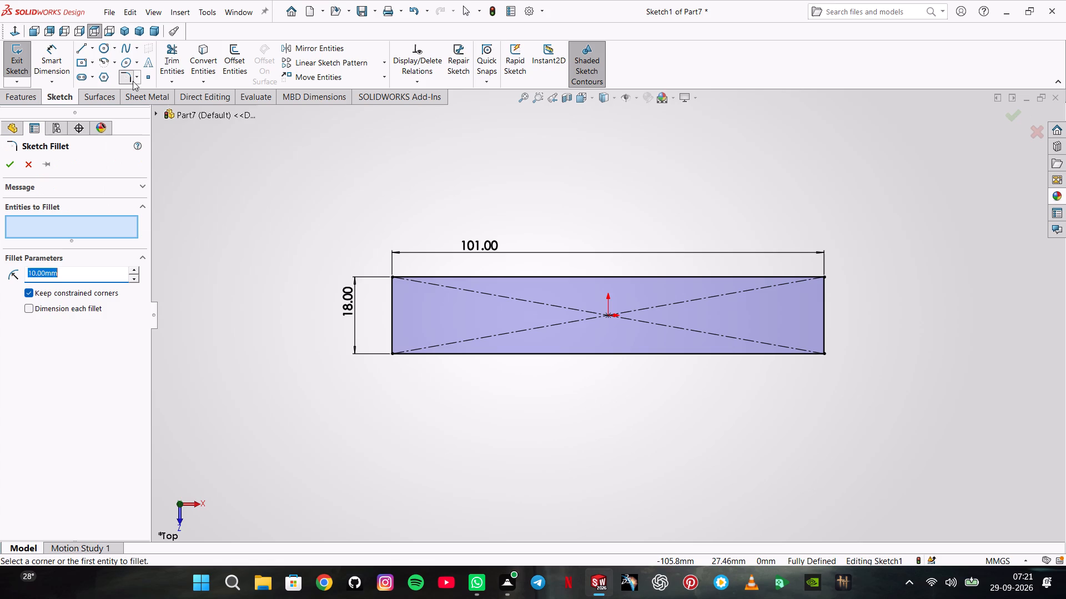
pyautogui.press('4')
pyautogui.press('Return')
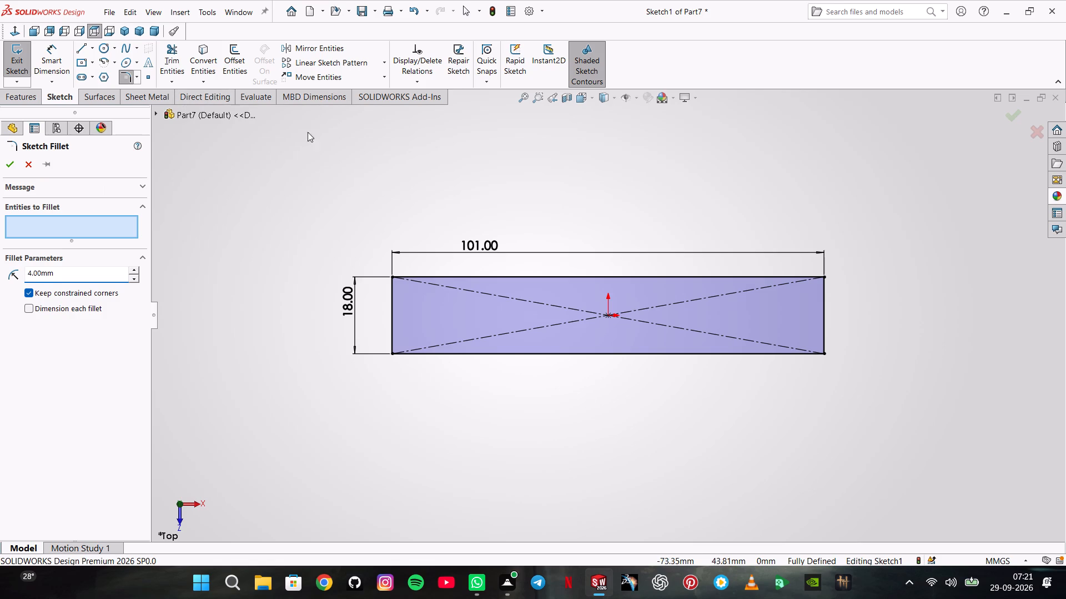
pyautogui.click(824, 274)
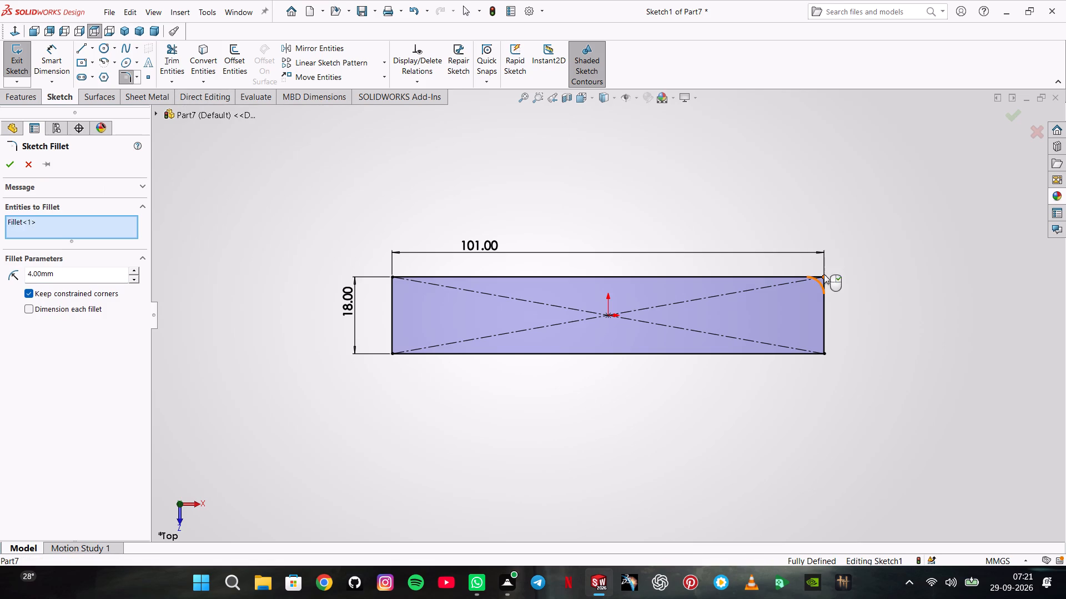
pyautogui.press('Return')
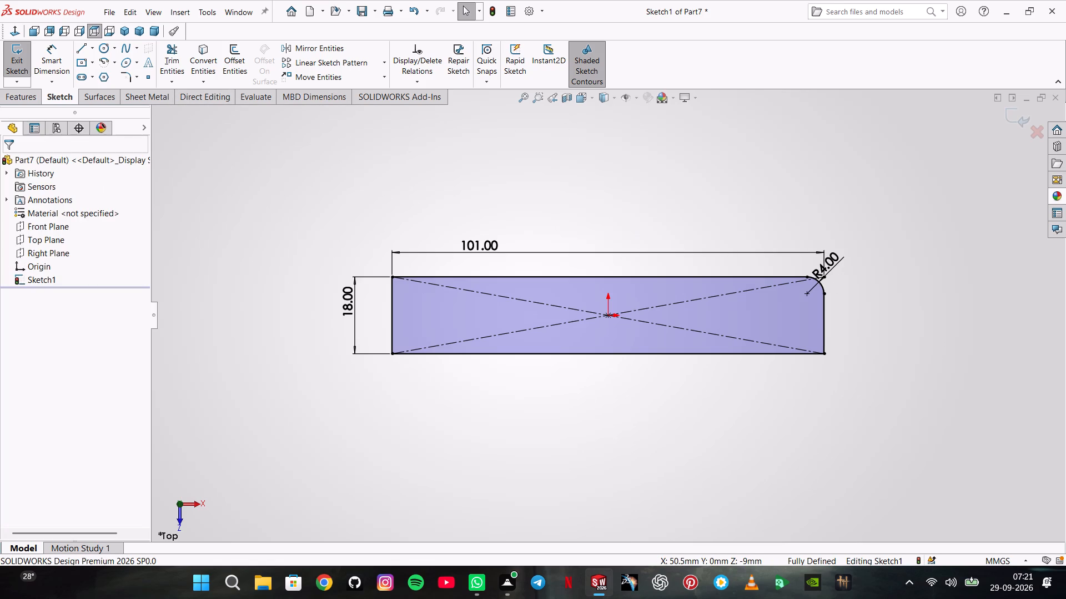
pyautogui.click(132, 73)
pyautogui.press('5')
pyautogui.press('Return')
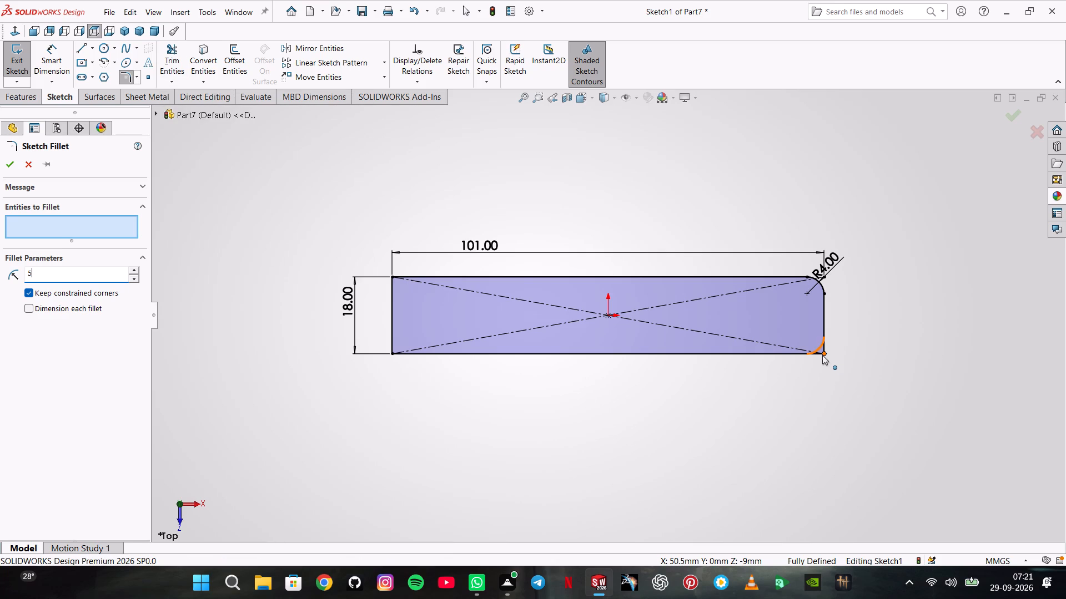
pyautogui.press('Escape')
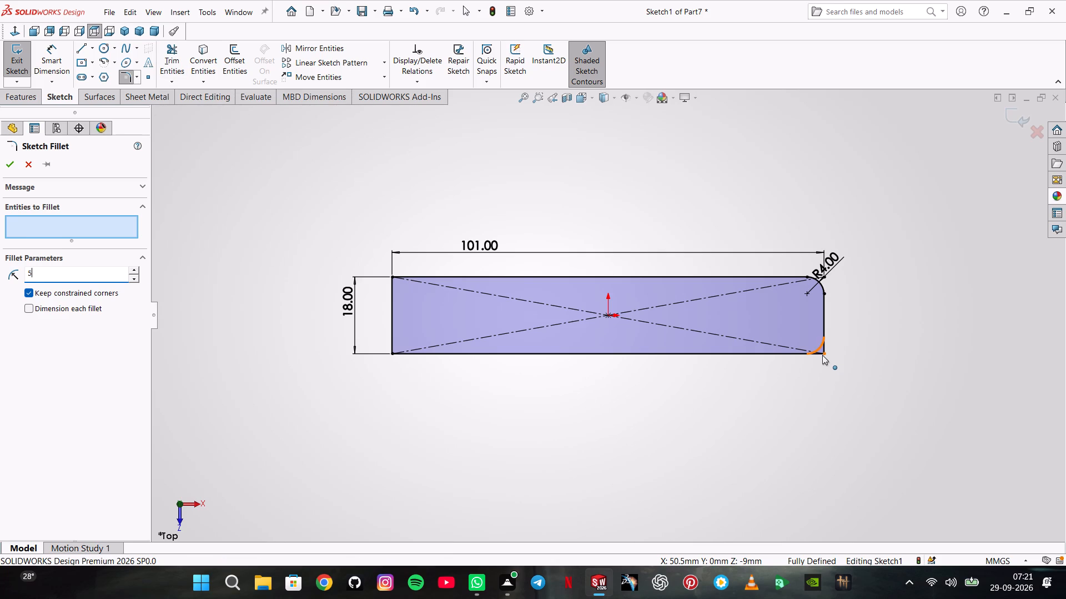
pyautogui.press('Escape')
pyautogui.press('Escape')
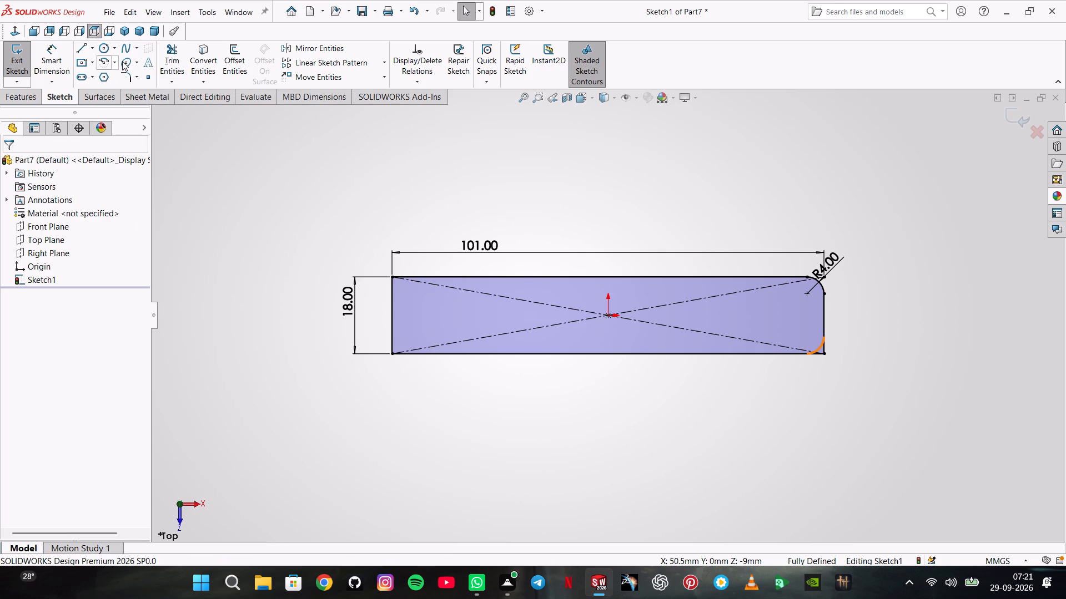
# Sketch a circle about 12 mm in diameter near the rectangle's lower-right corner.
pyautogui.click(102, 49)
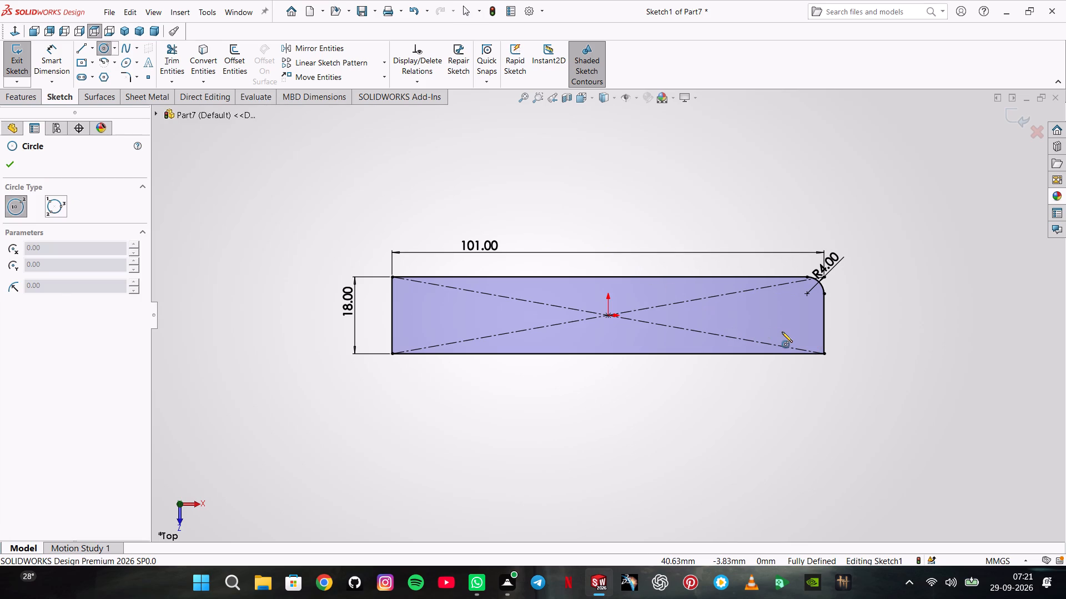
pyautogui.click(782, 332)
pyautogui.click(762, 316)
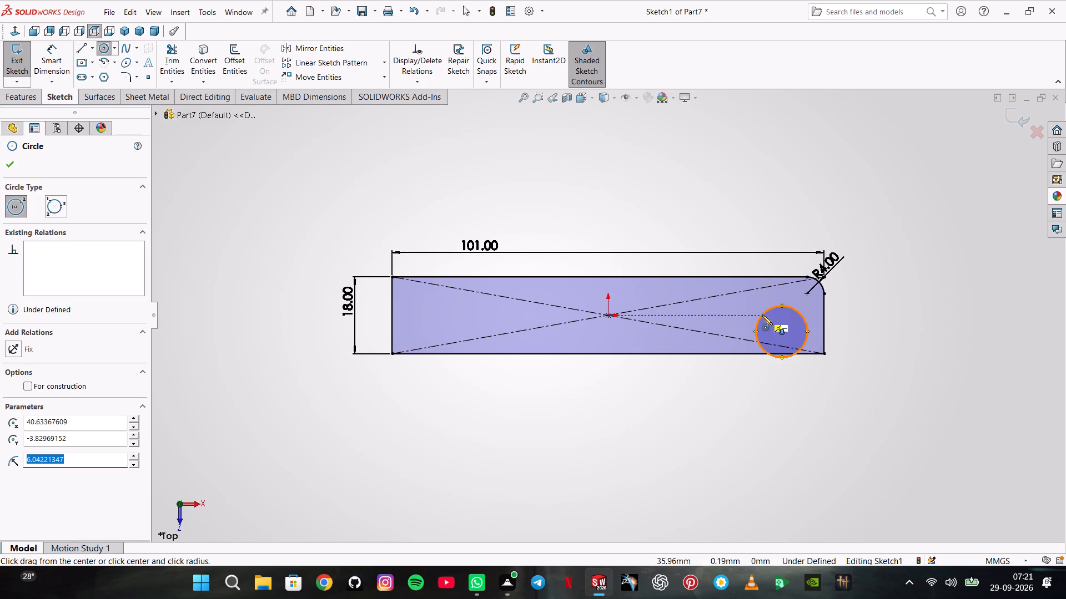
# Dimension the circle's diameter to 10 mm.
pyautogui.click(51, 70)
pyautogui.click(806, 317)
pyautogui.click(857, 315)
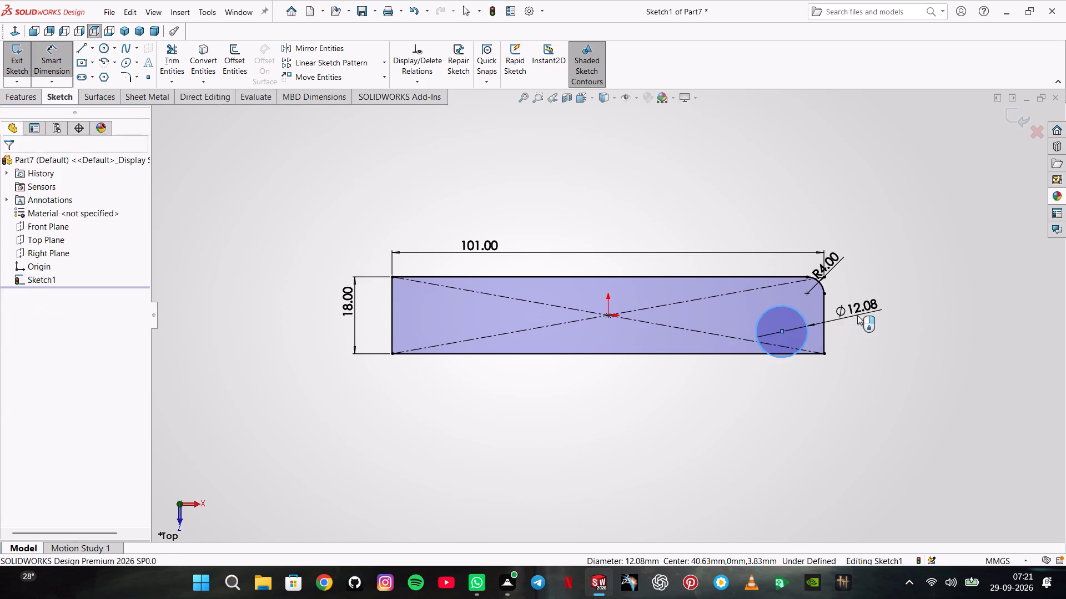
pyautogui.press('1')
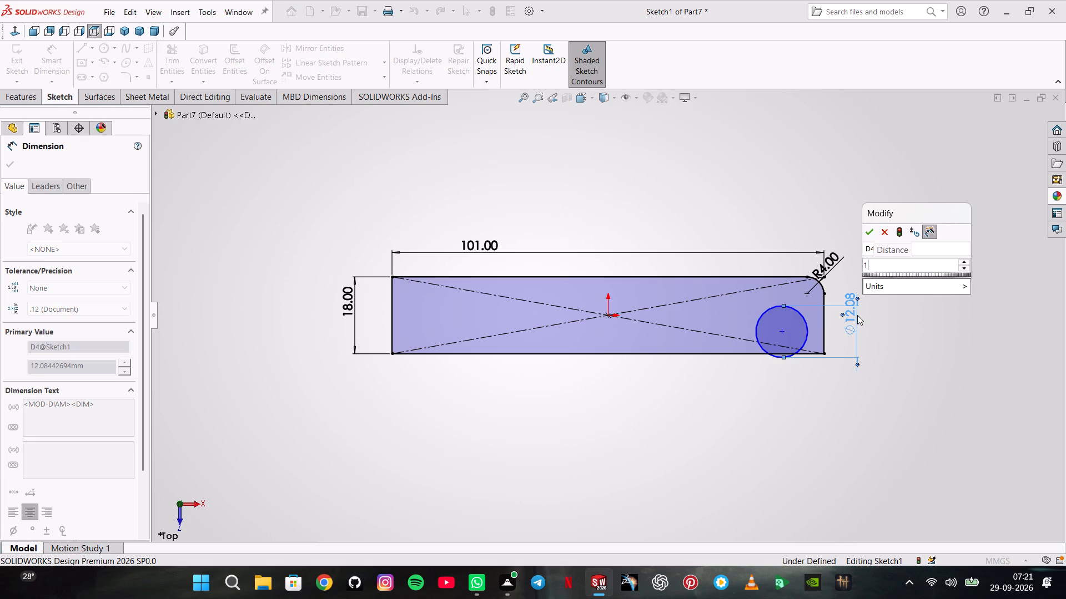
pyautogui.press('Return')
pyautogui.doubleClick(857, 314)
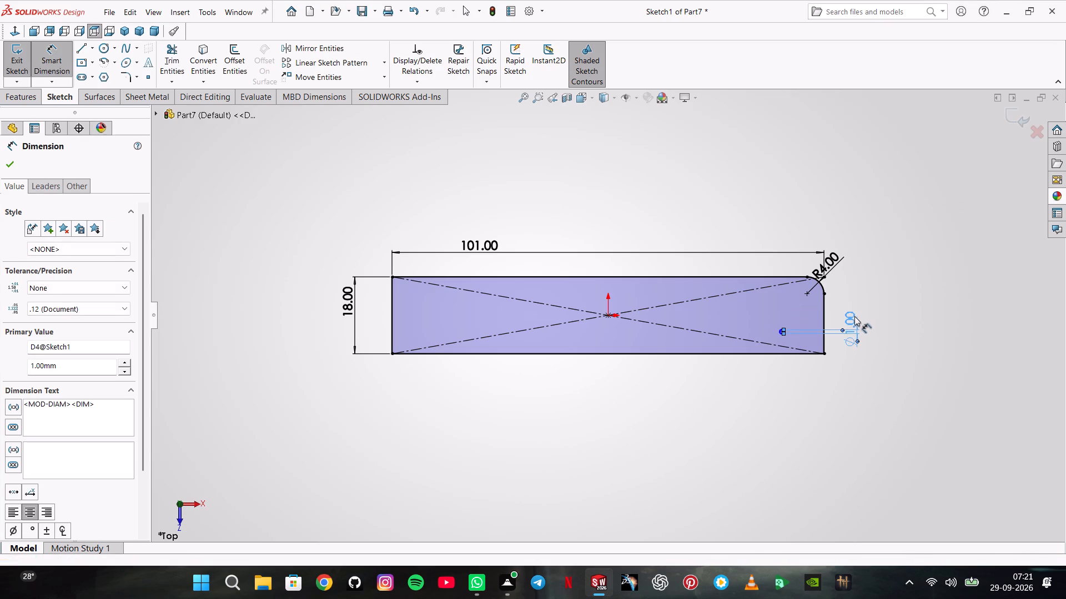
pyautogui.click(834, 328)
pyautogui.tripleClick(849, 323)
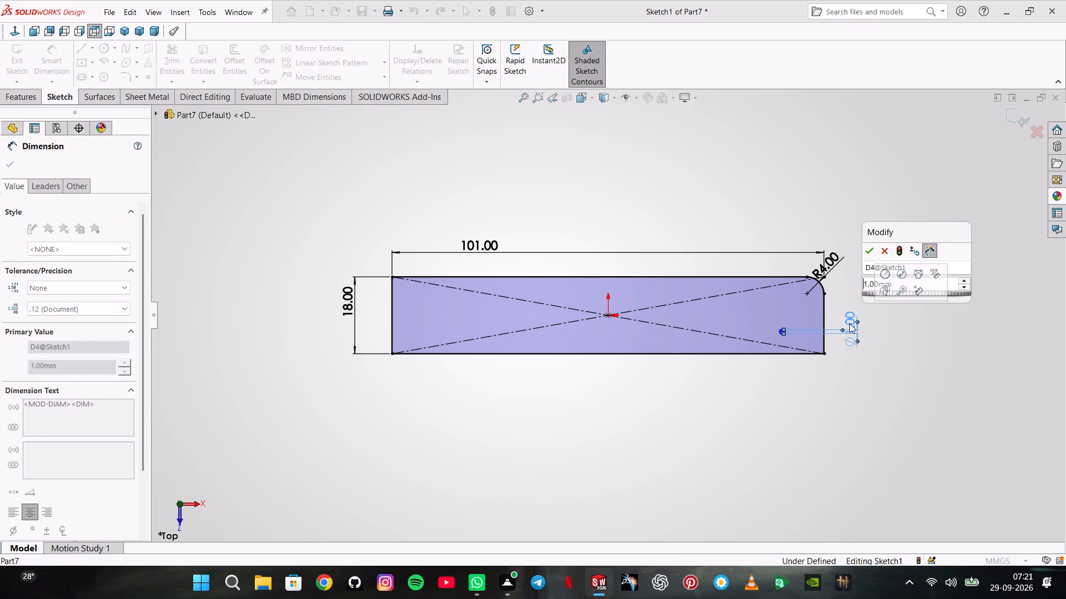
pyautogui.click(941, 280)
pyautogui.doubleClick(945, 282)
pyautogui.write('10')
pyautogui.press('Return')
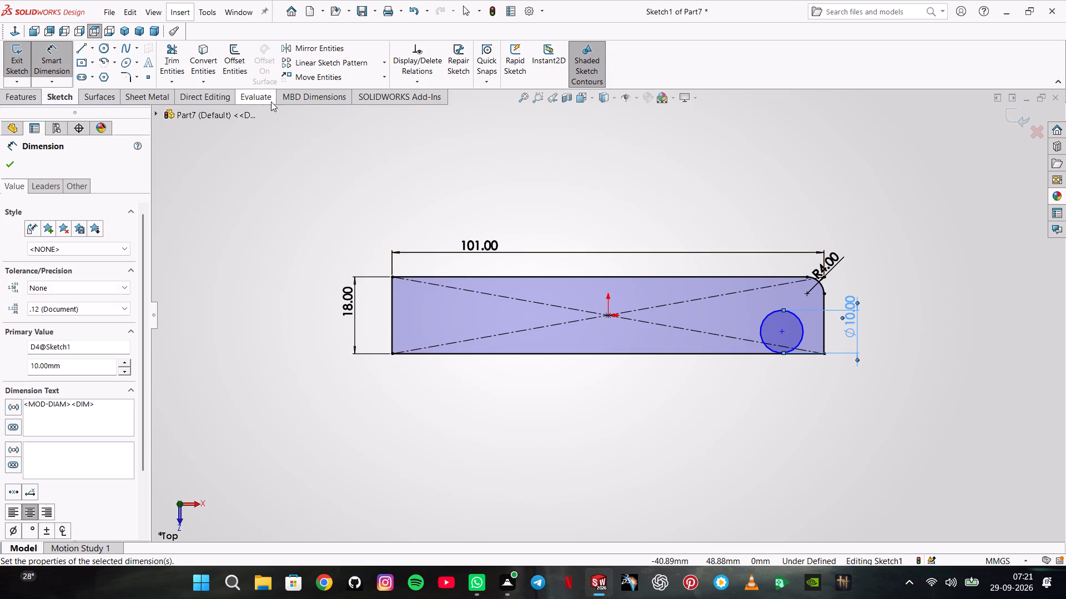
pyautogui.press('Escape')
# Add a Tangent relation between the 10 mm circle and the rectangle's right edge.
pyautogui.click(789, 321)
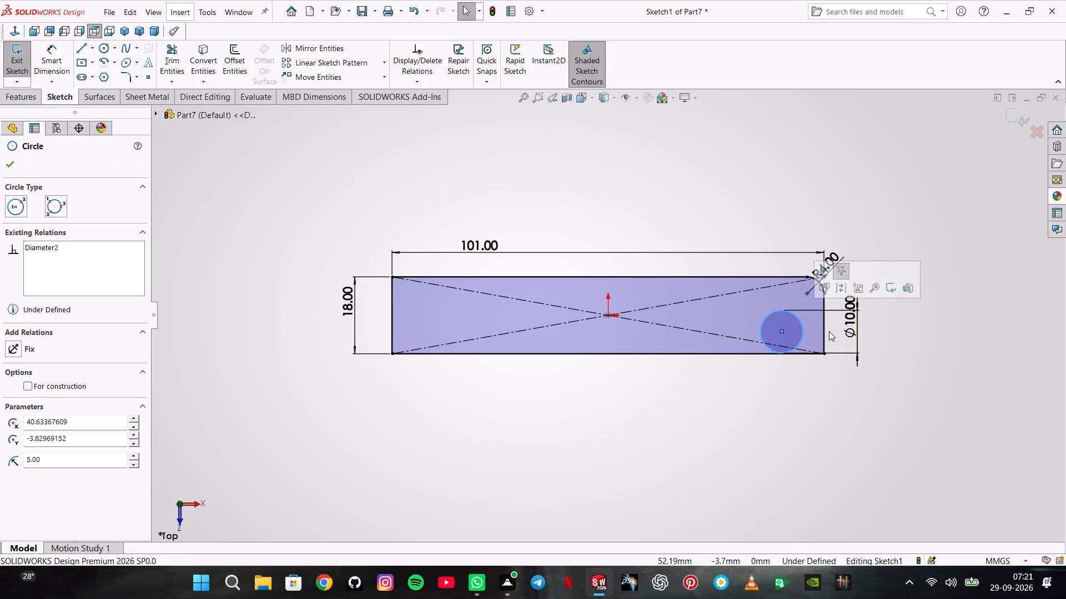
pyautogui.click(828, 332)
pyautogui.click(780, 325)
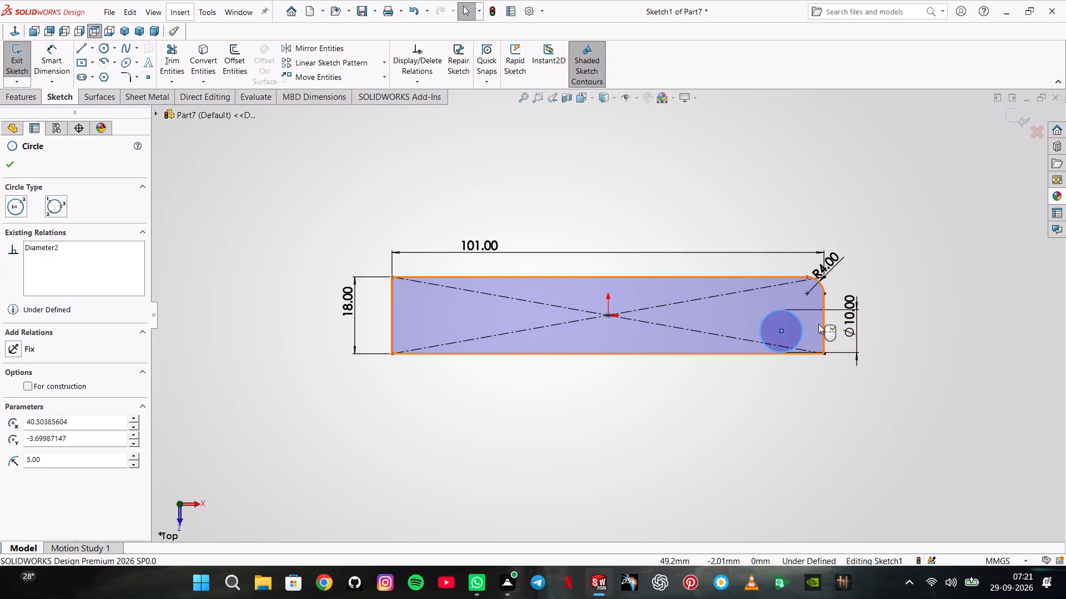
pyautogui.keyDown('shift'); pyautogui.click(819, 325); pyautogui.keyUp('shift')
pyautogui.click(923, 247)
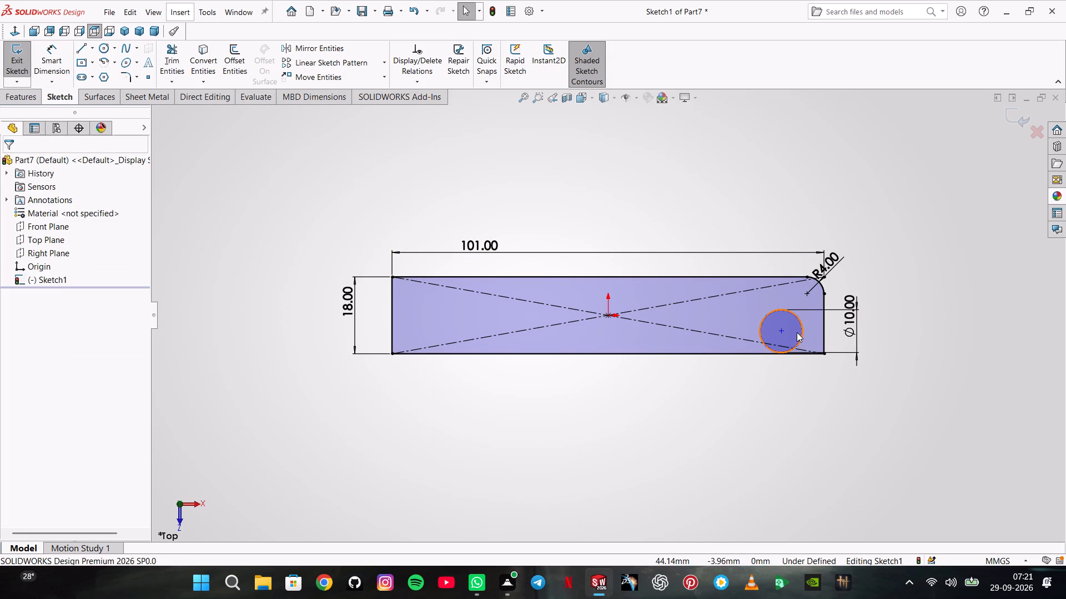
pyautogui.keyDown('shift'); pyautogui.click(797, 332); pyautogui.keyUp('shift')
pyautogui.keyDown('shift'); pyautogui.click(824, 336); pyautogui.keyUp('shift')
pyautogui.click(862, 286)
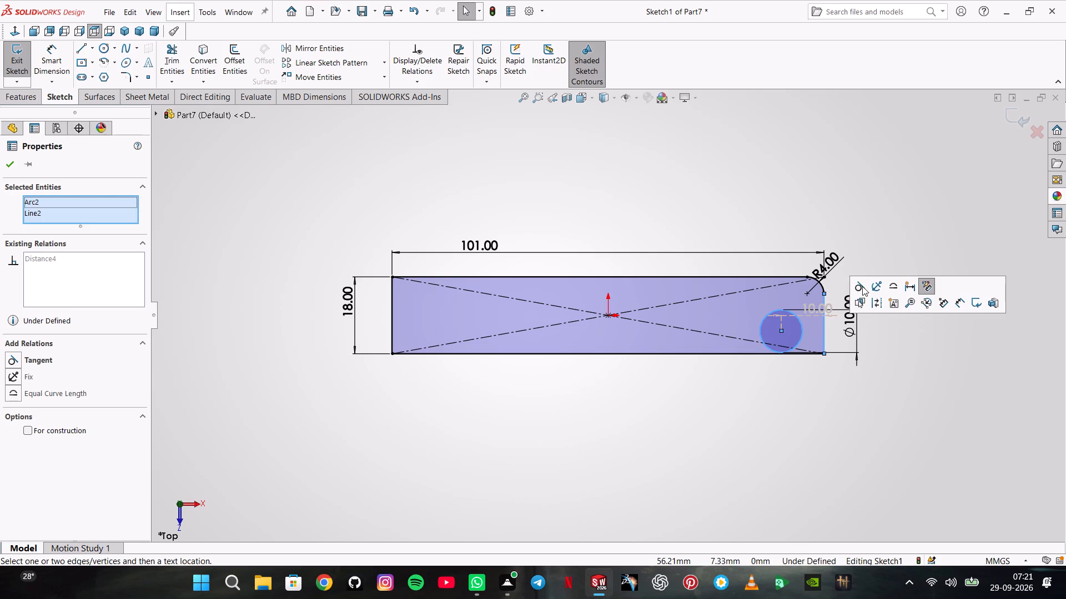
pyautogui.click(870, 253)
# Add a Tangent relation between the 10 mm circle and the rectangle's bottom edge.
pyautogui.keyDown('shift'); pyautogui.click(819, 331); pyautogui.keyUp('shift')
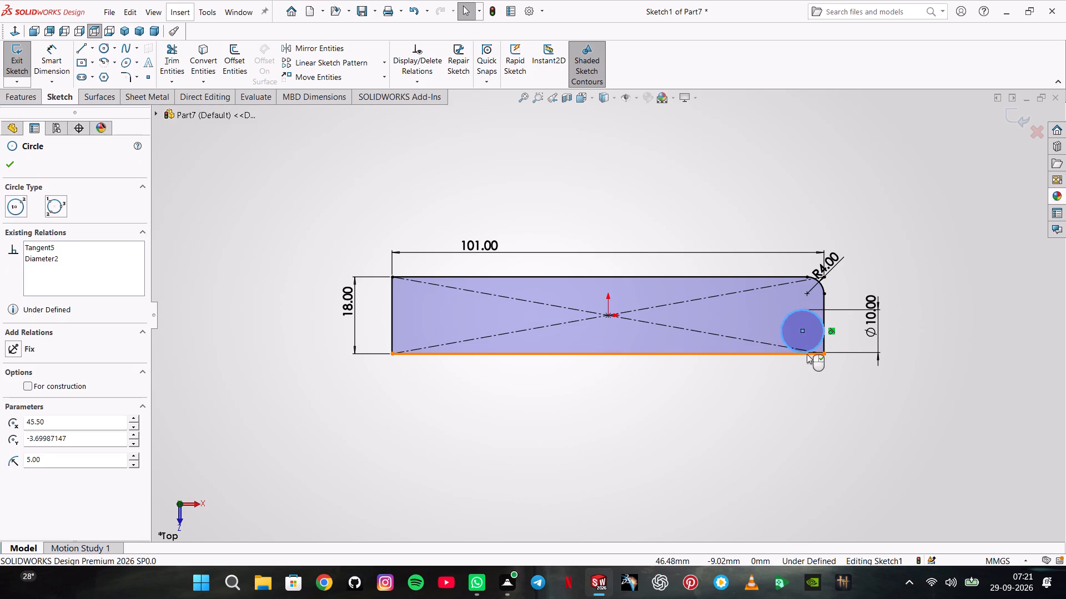
pyautogui.keyDown('shift'); pyautogui.click(806, 354); pyautogui.keyUp('shift')
pyautogui.click(840, 303)
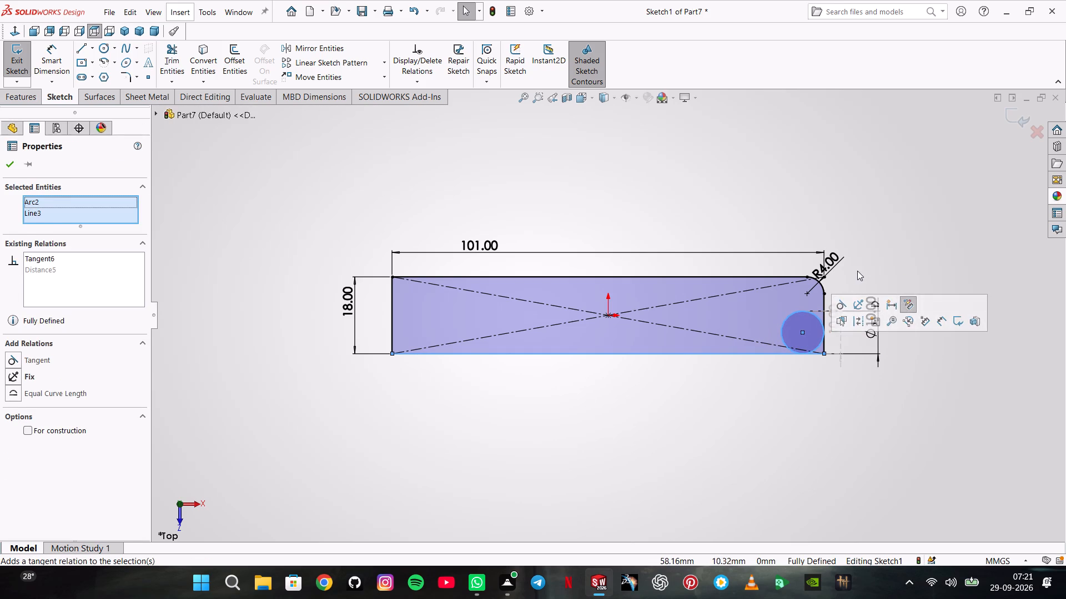
pyautogui.click(857, 271)
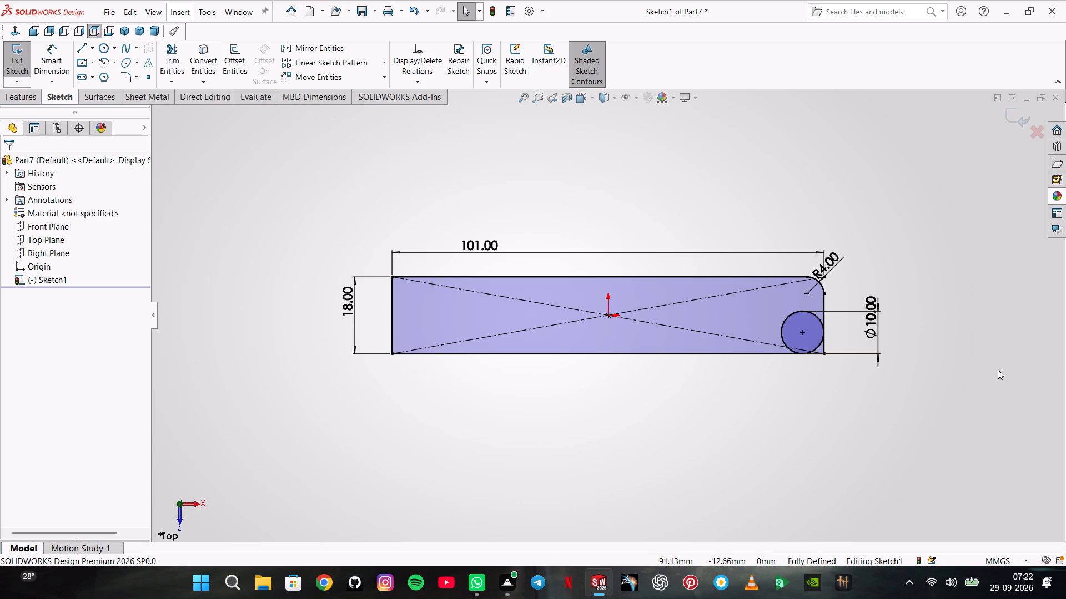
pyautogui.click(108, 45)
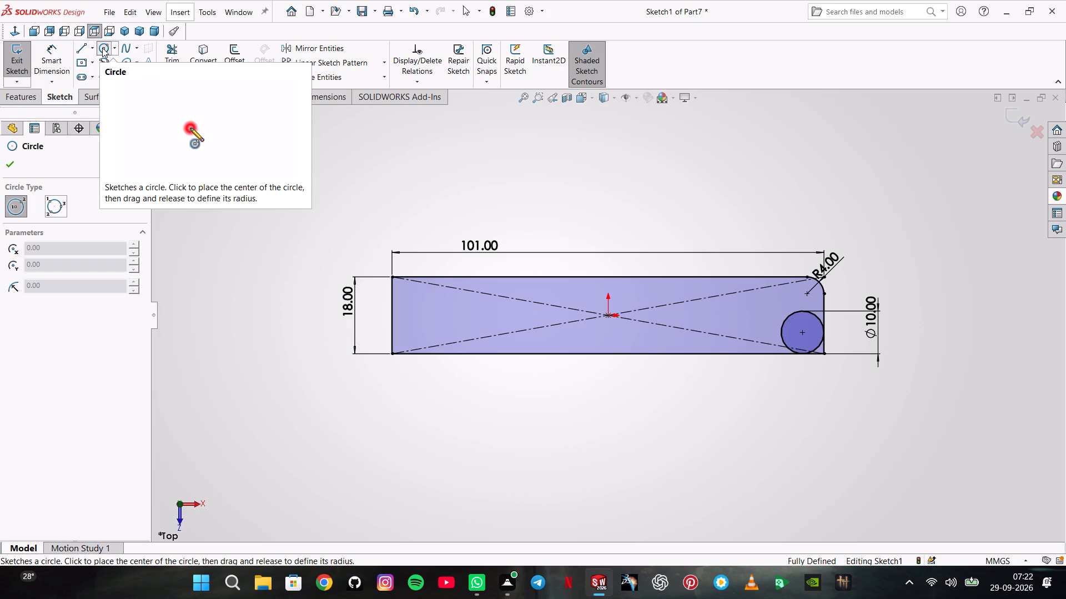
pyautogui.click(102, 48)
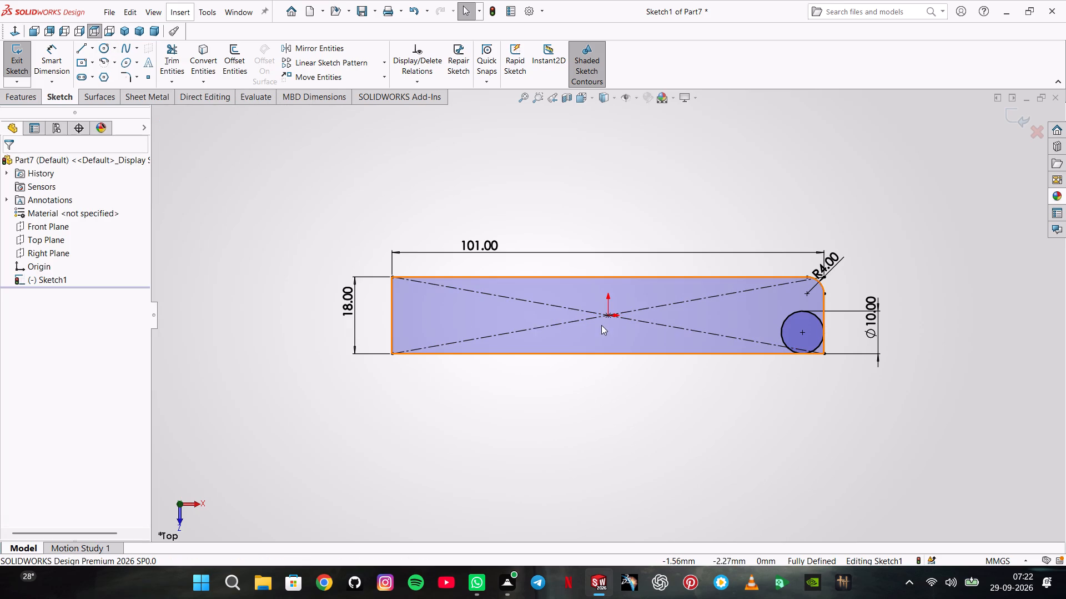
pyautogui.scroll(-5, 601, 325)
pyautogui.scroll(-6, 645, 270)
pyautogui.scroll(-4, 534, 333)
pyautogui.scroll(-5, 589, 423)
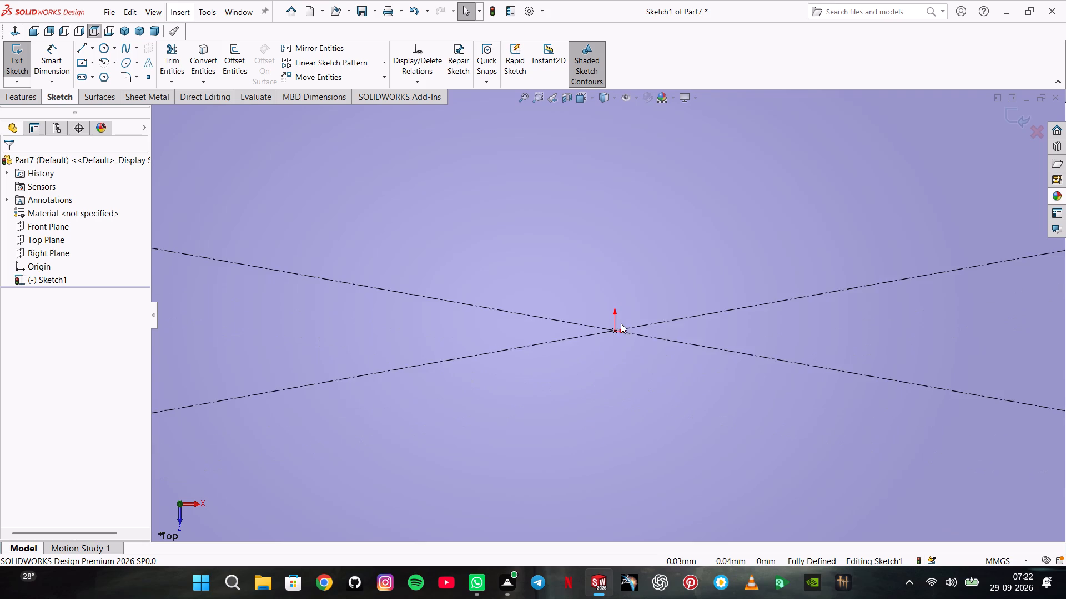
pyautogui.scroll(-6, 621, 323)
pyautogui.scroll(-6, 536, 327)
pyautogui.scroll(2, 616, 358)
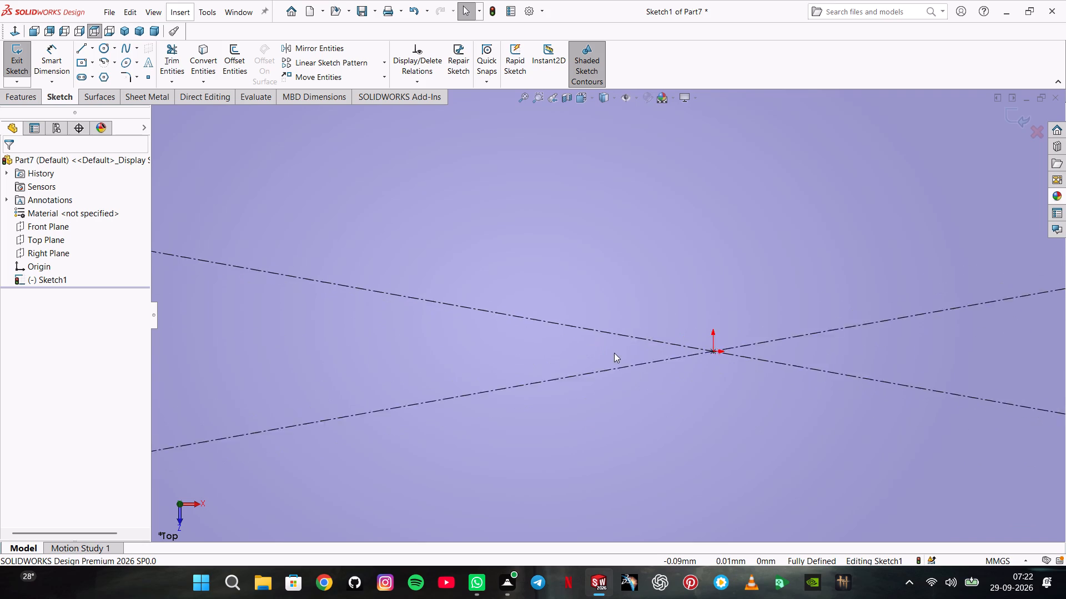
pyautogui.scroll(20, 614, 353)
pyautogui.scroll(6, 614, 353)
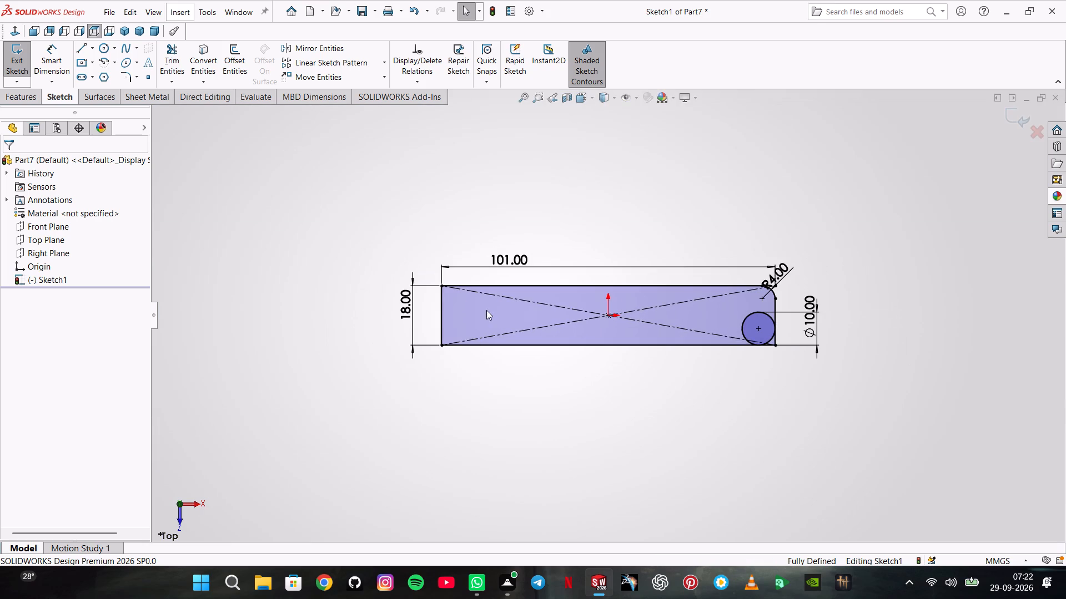
# Sketch two concentric circles about 8 mm and 18 mm in diameter near the rectangle's left end, level with the origin, the larger touching the bottom edge.
pyautogui.click(102, 51)
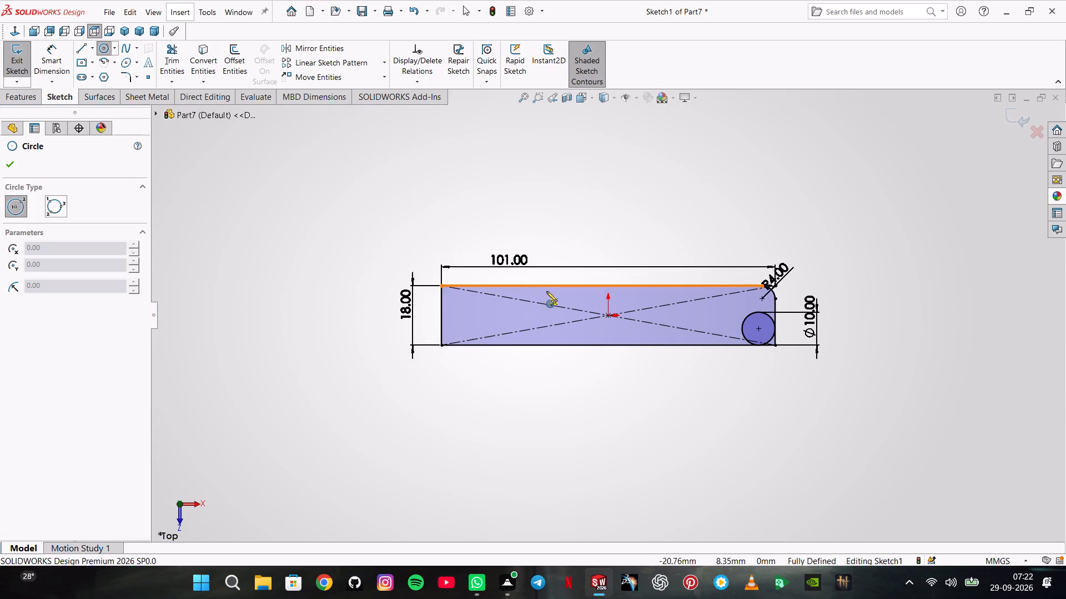
pyautogui.click(475, 314)
pyautogui.click(477, 331)
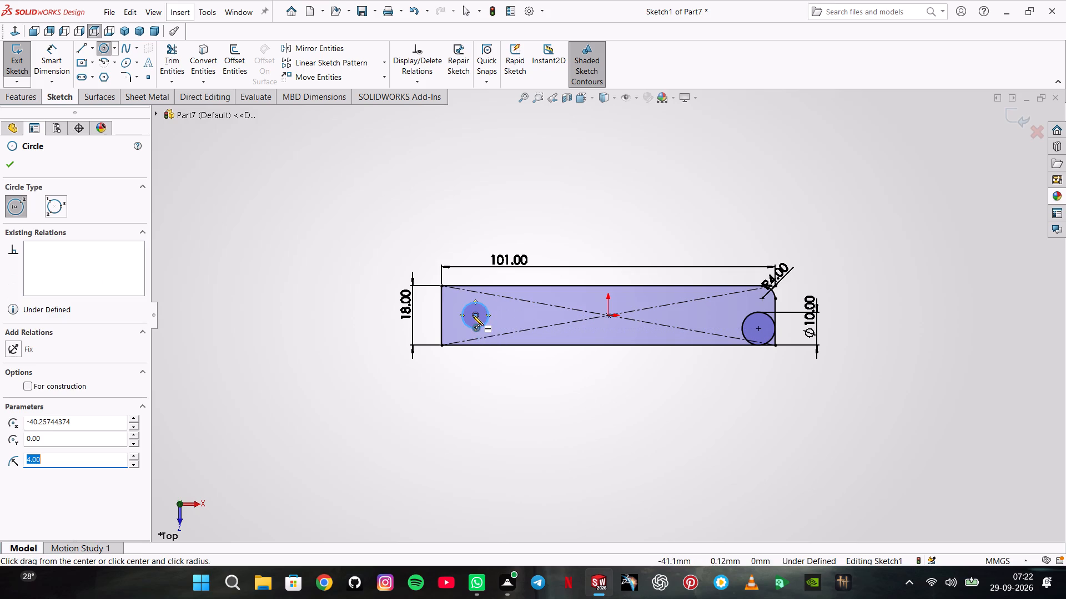
pyautogui.click(474, 315)
pyautogui.click(474, 345)
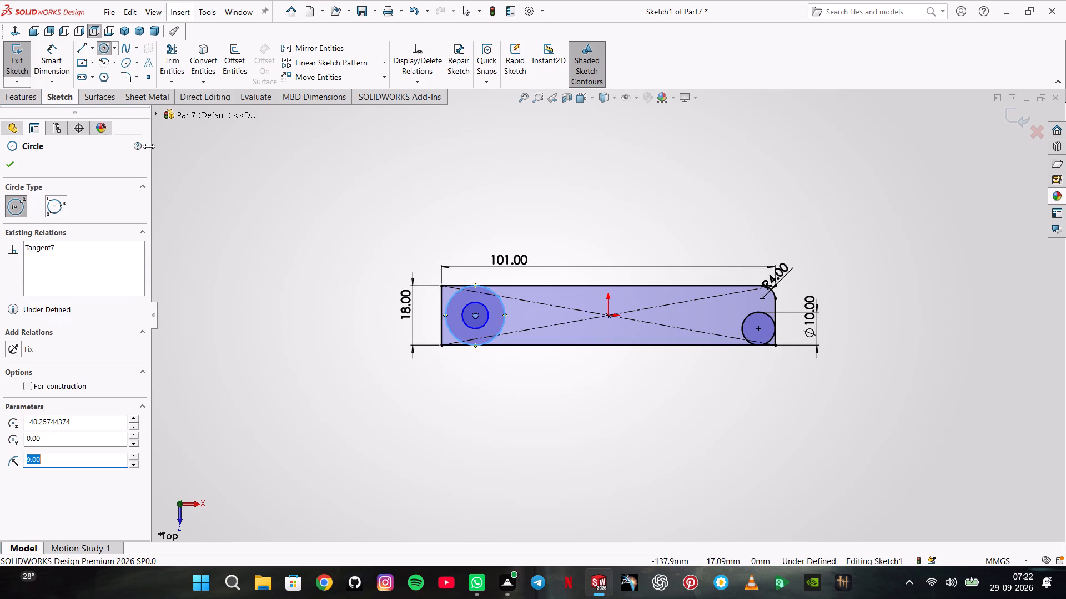
# Dimension the outer concentric circle's diameter to 18 mm.
pyautogui.click(42, 63)
pyautogui.click(453, 300)
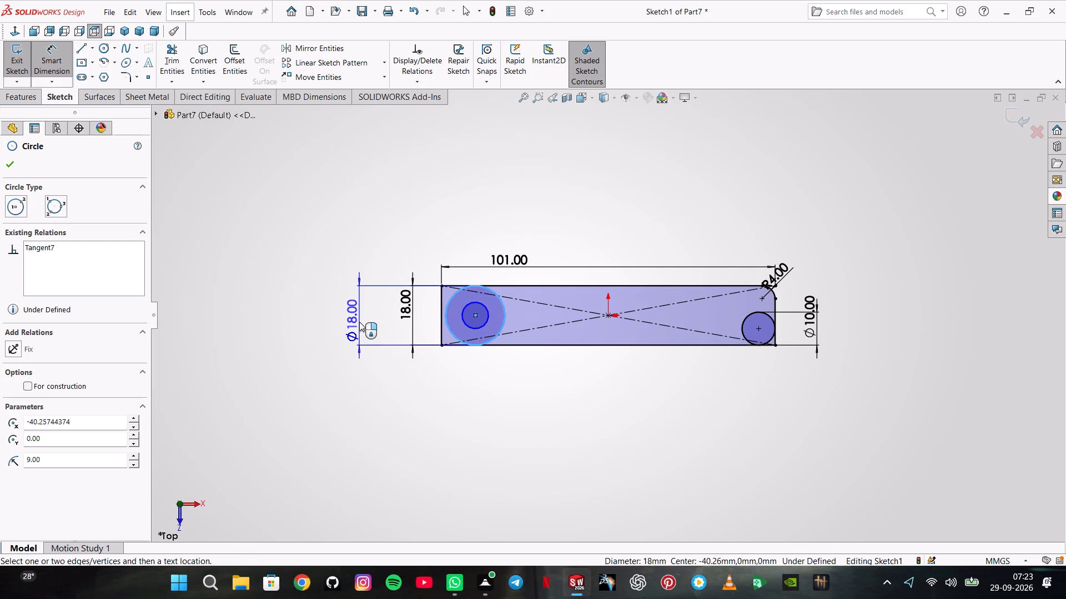
pyautogui.click(359, 322)
pyautogui.write('18')
pyautogui.press('Return')
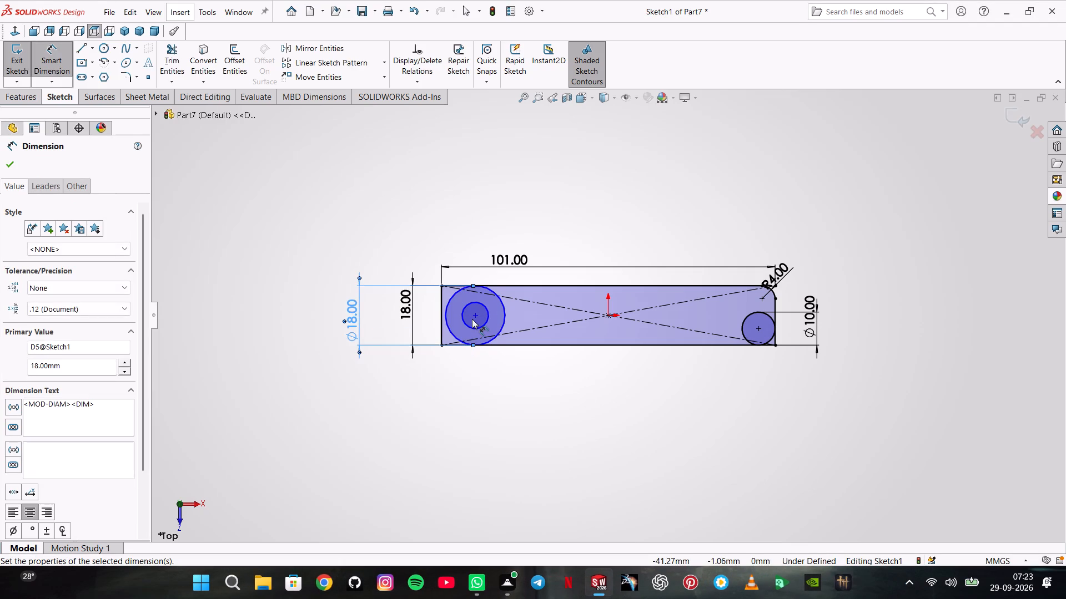
# Dimension the inner concentric circle's diameter to 9.5 mm.
pyautogui.click(467, 323)
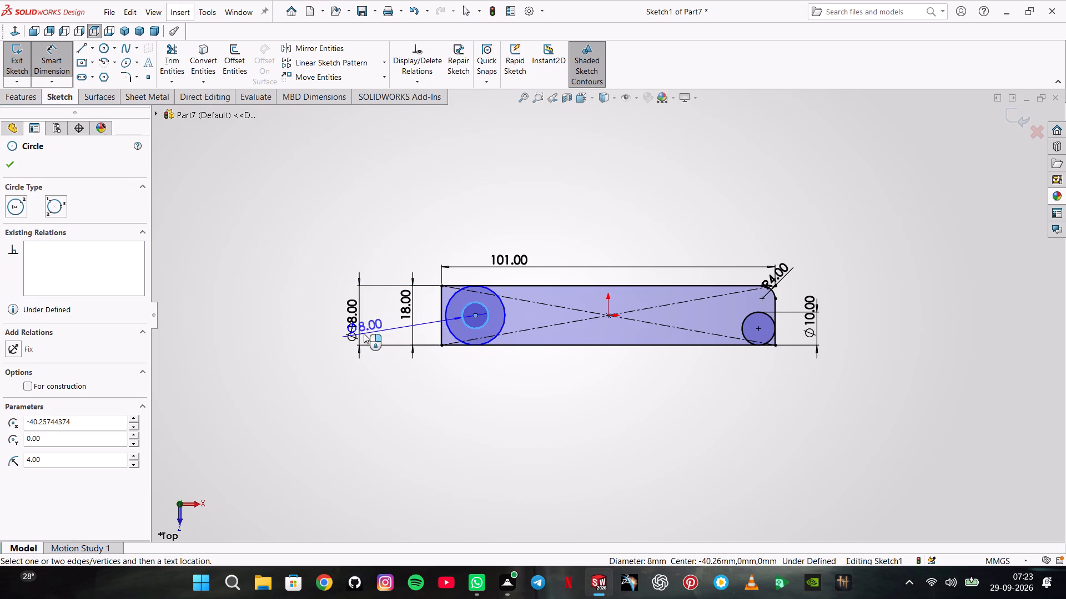
pyautogui.click(376, 318)
pyautogui.write('9.5')
pyautogui.press('Return')
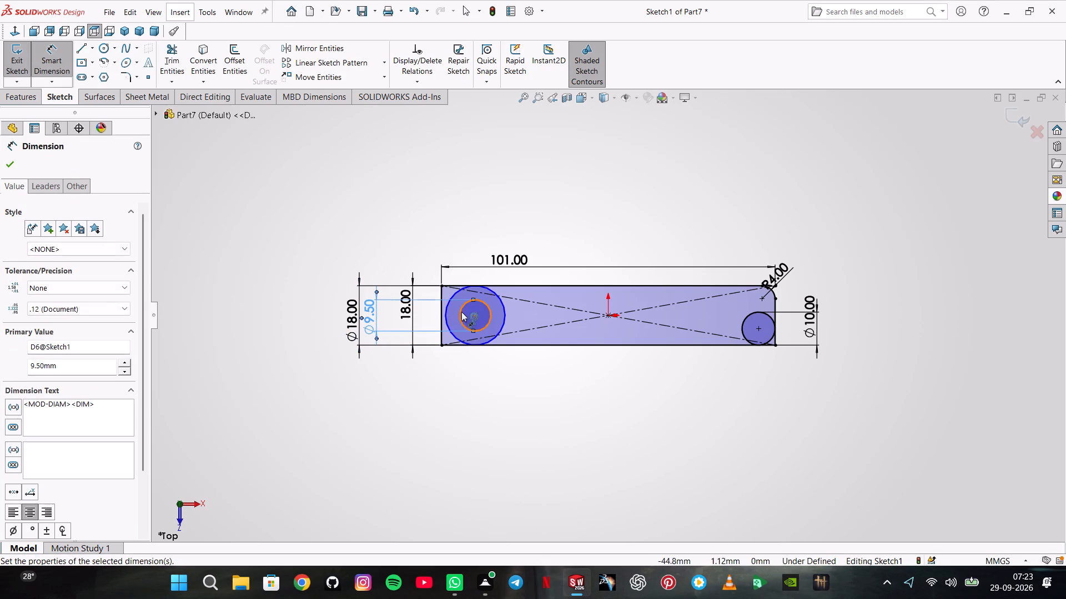
pyautogui.scroll(-4, 455, 313)
pyautogui.press('Escape')
# Add a Tangent relation between the 18 mm circle and the rectangle's left edge.
pyautogui.click(478, 320)
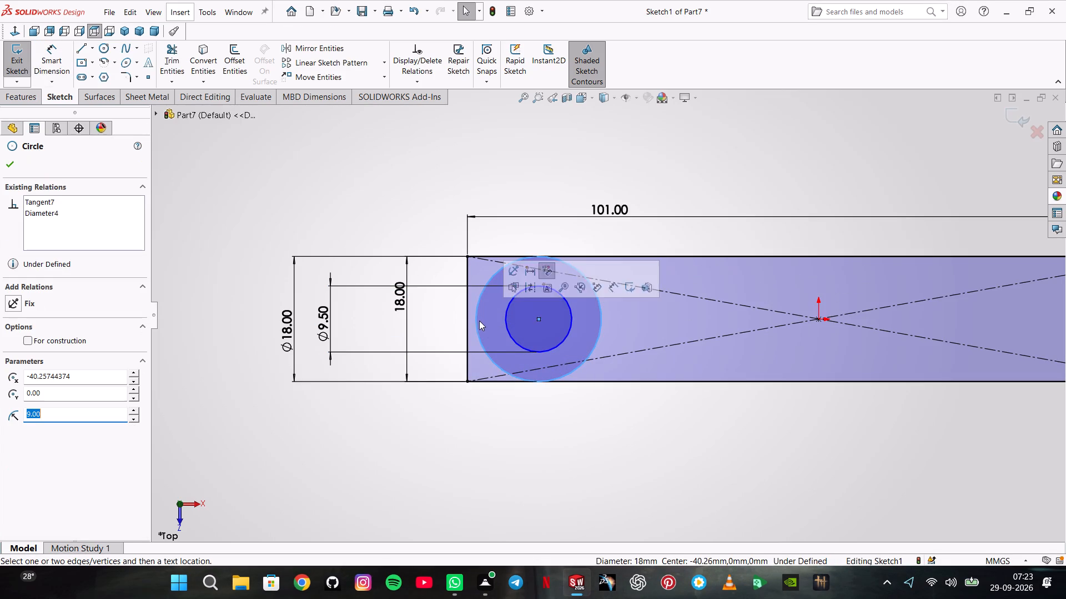
pyautogui.keyDown('shift'); pyautogui.click(464, 327); pyautogui.keyUp('shift')
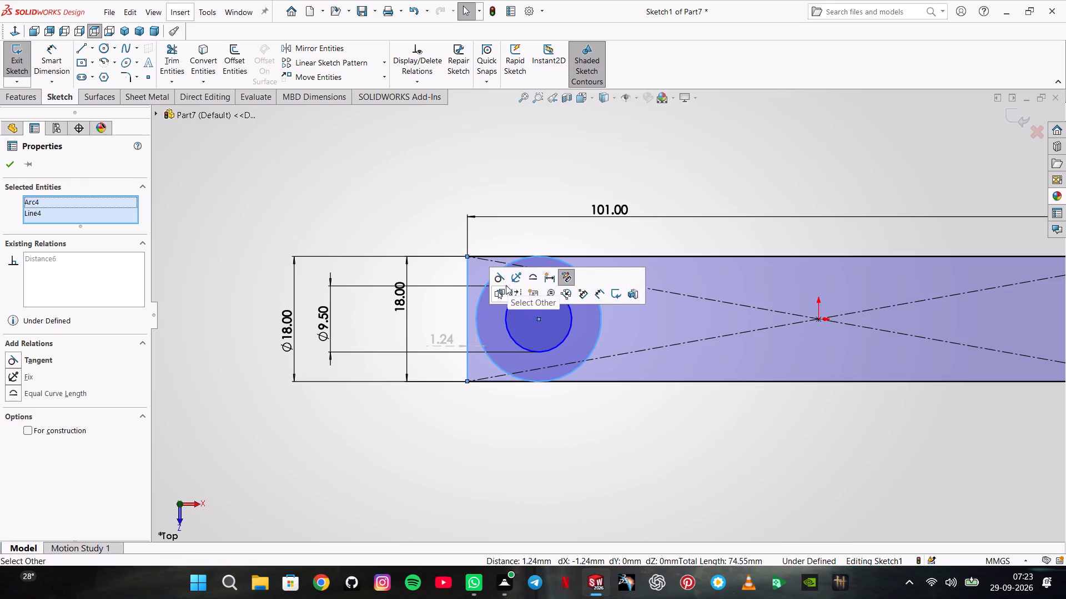
pyautogui.click(505, 282)
pyautogui.click(405, 201)
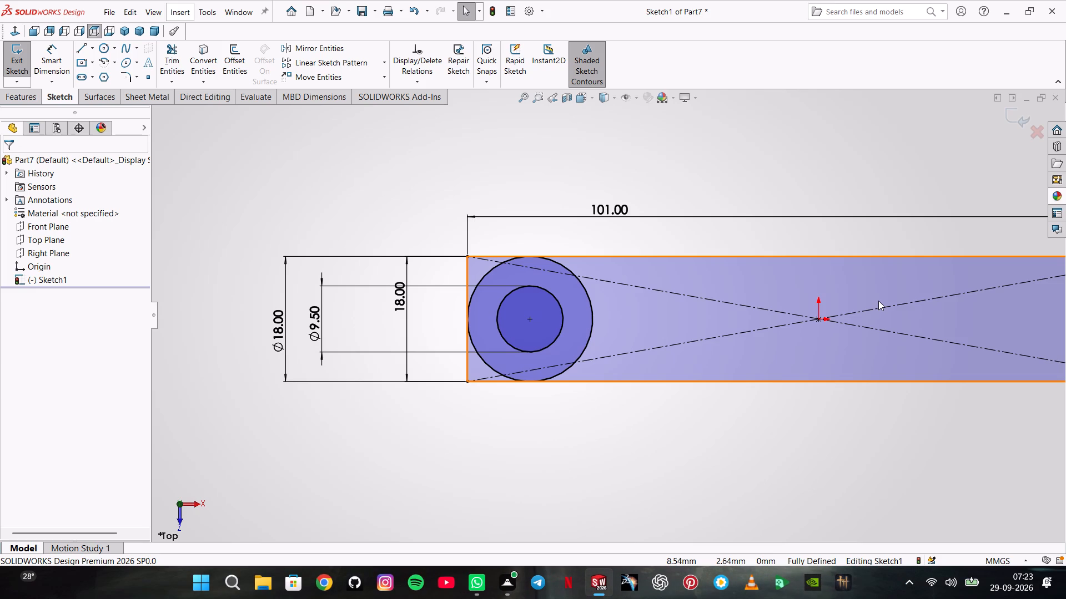
# Start the Circle tool for another circle in the rectangle profile.
pyautogui.scroll(-1, 1031, 334)
pyautogui.scroll(4, 1031, 334)
pyautogui.scroll(-4, 758, 346)
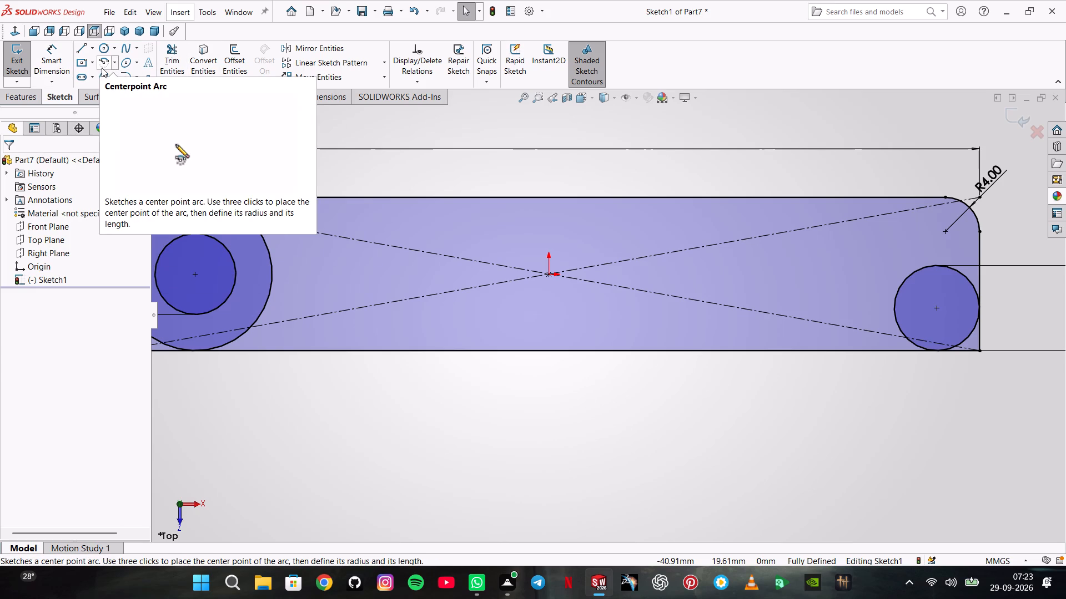
pyautogui.click(104, 44)
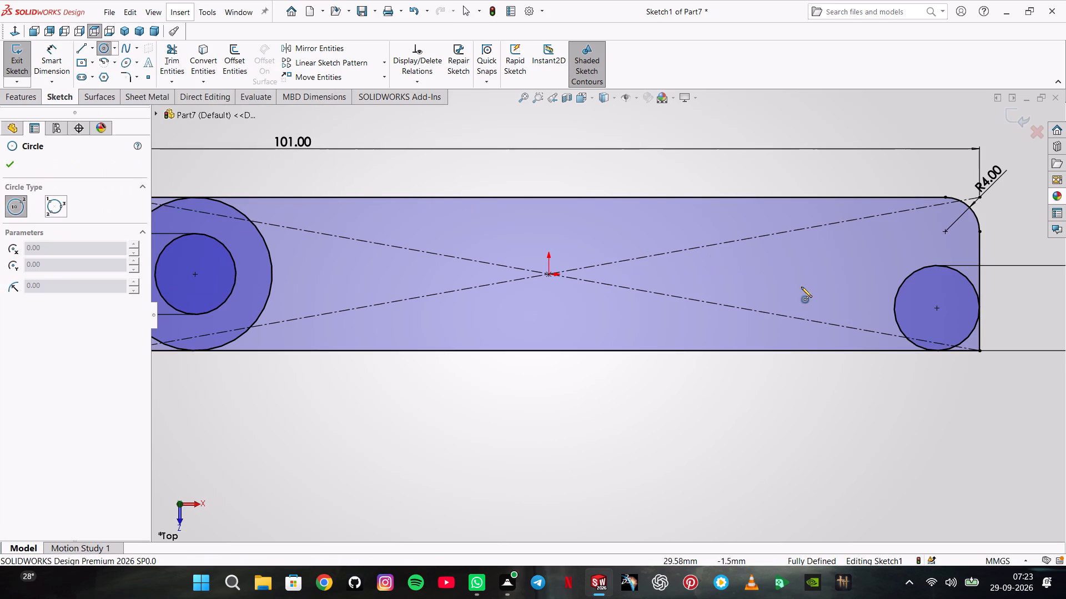
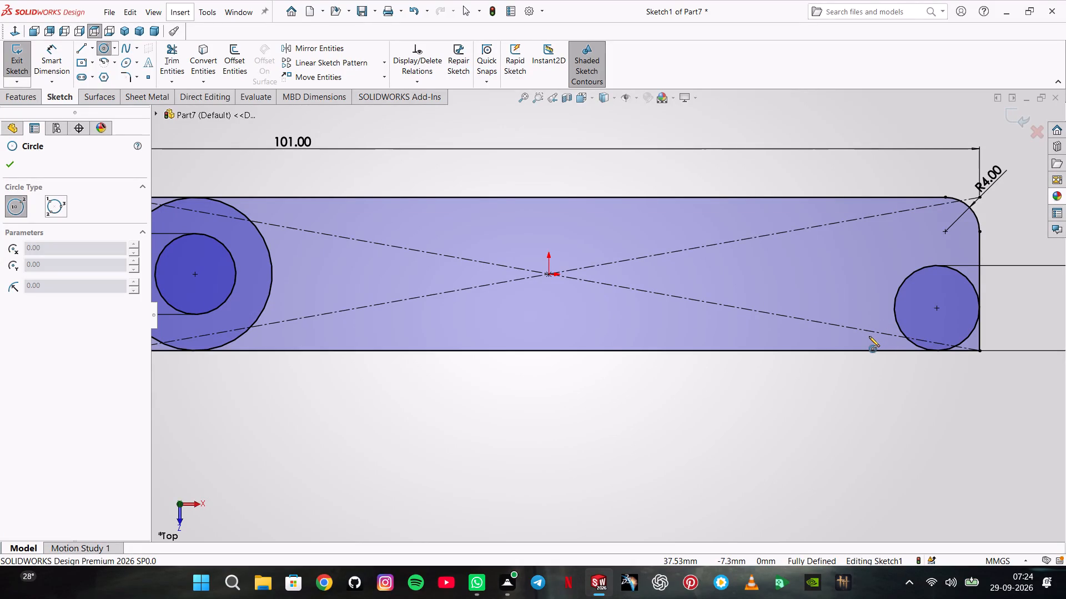
# Sketch a circle about 2 mm in diameter just below the rectangle's bottom edge, near the existing 10 mm circle.
pyautogui.click(881, 374)
pyautogui.click(881, 383)
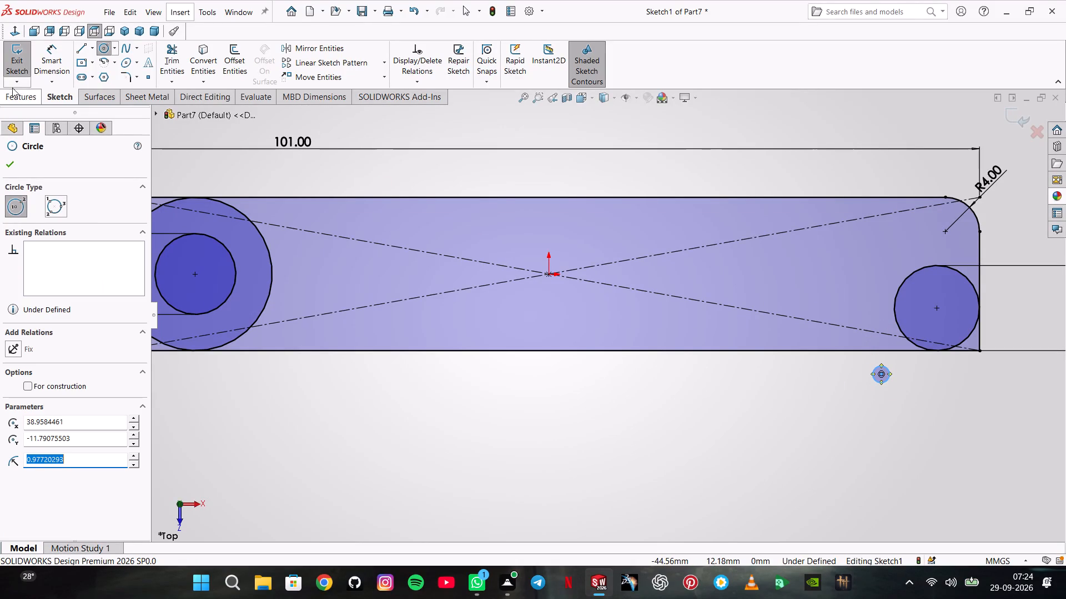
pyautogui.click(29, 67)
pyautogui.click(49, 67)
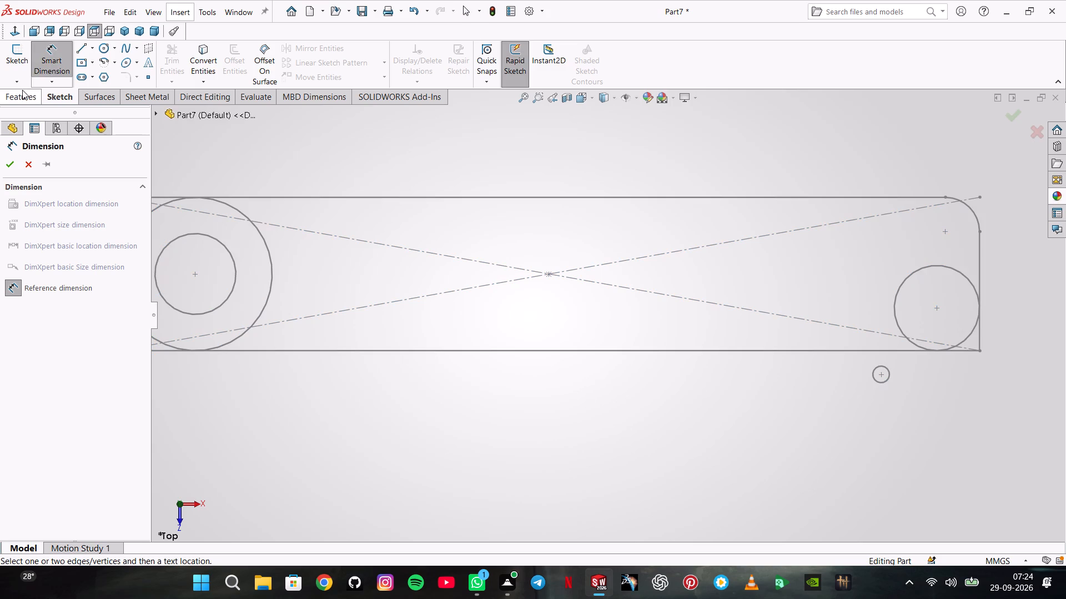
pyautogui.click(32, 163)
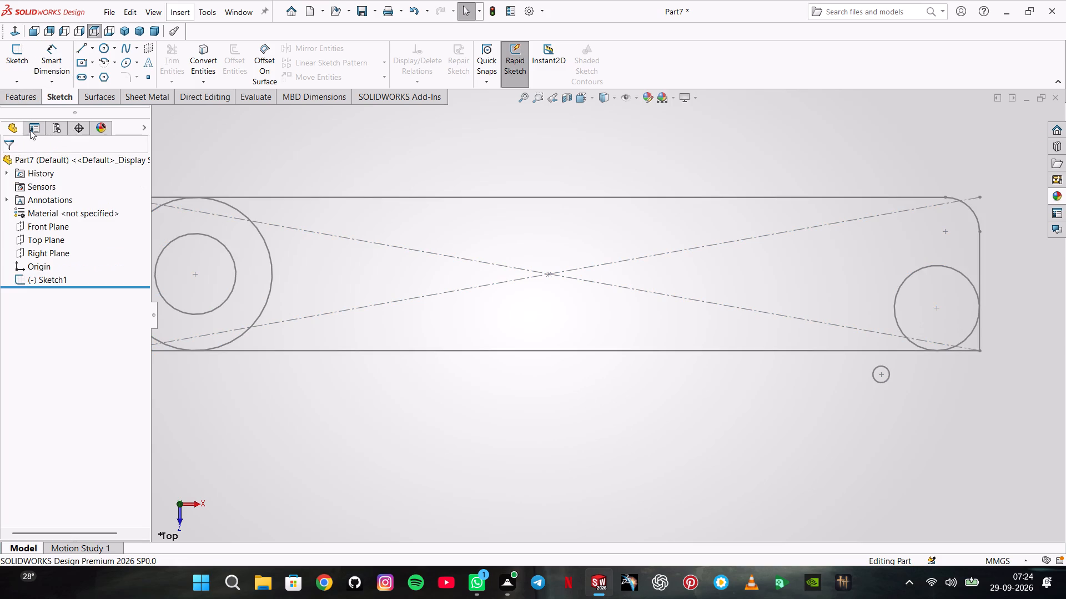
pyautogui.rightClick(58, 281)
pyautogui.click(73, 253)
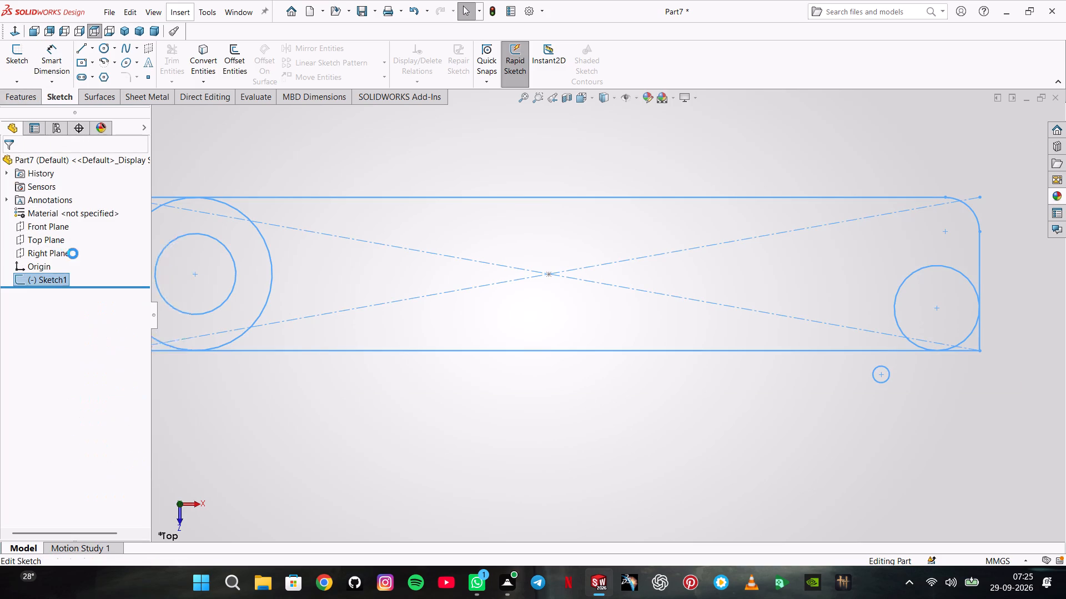
# Dimension the small circle below the rectangle's bottom edge to a 10 mm diameter.
pyautogui.click(63, 62)
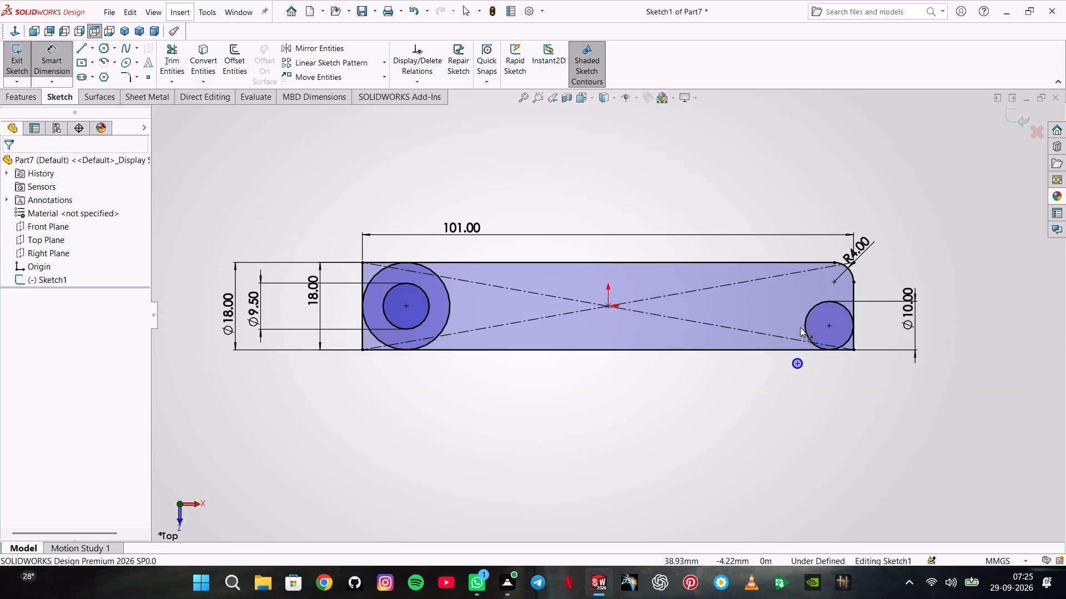
pyautogui.click(806, 362)
pyautogui.click(800, 367)
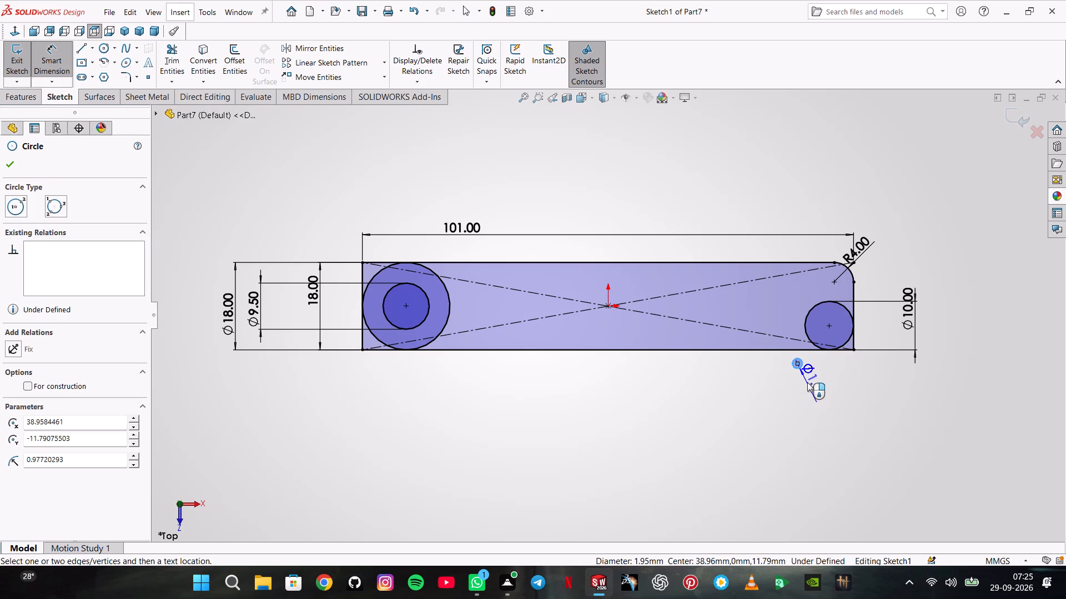
pyautogui.click(808, 383)
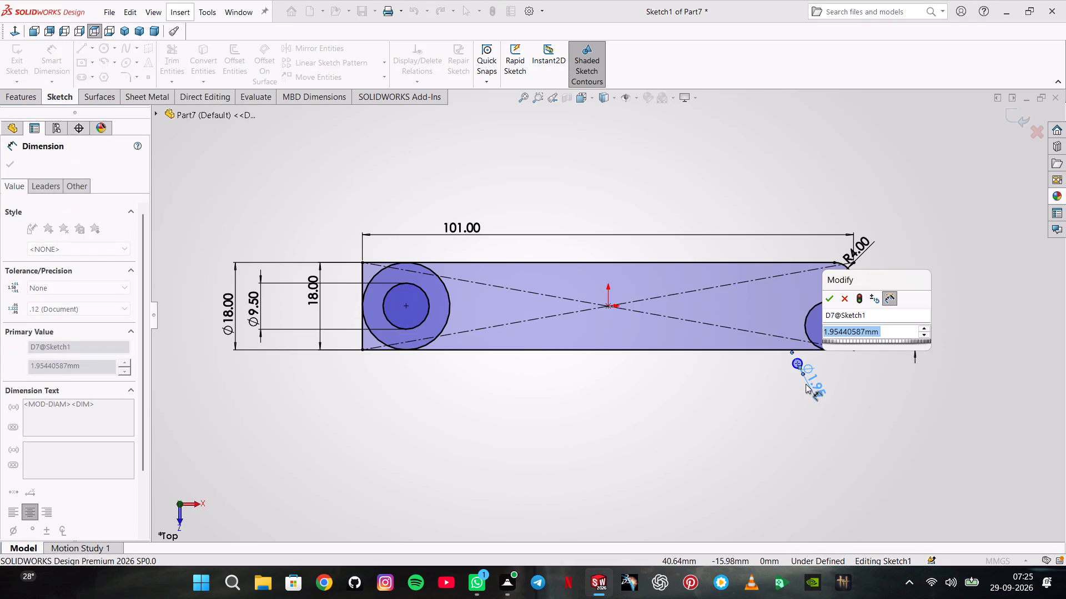
pyautogui.write('10')
pyautogui.press('Return')
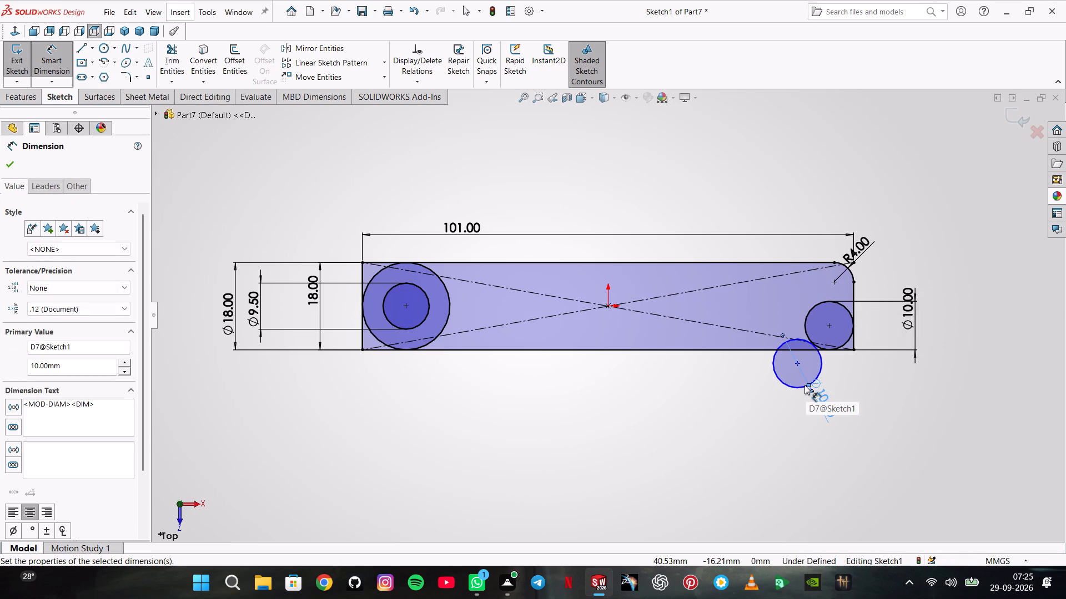
pyautogui.press('Escape')
# Add a Tangent relation between the lower 10 mm circle and the 10 mm circle inside the rectangle.
pyautogui.click(821, 368)
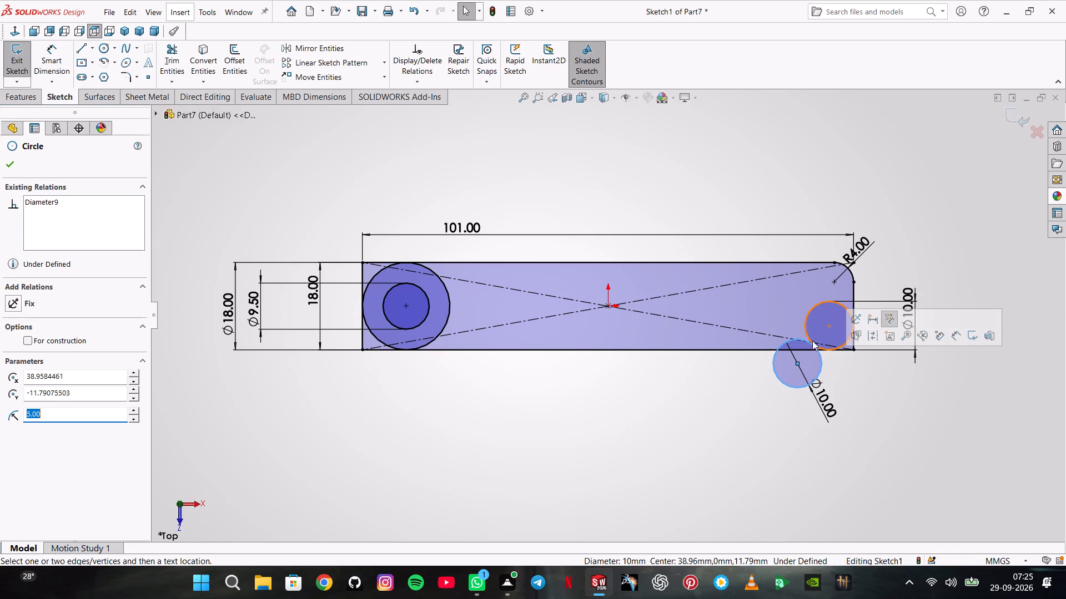
pyautogui.keyDown('shift'); pyautogui.click(808, 331); pyautogui.keyUp('shift')
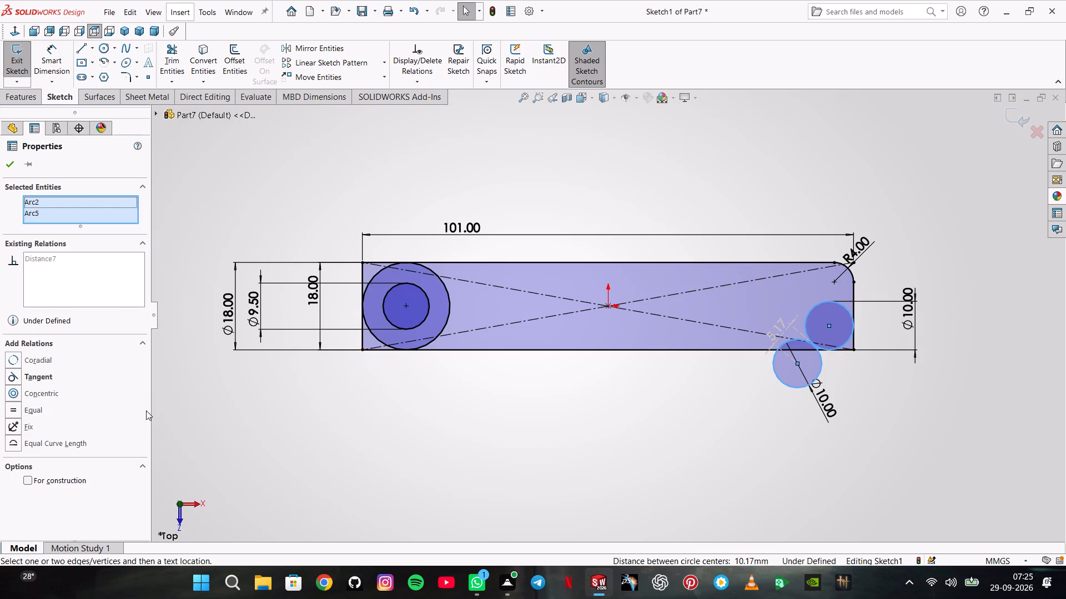
pyautogui.click(46, 375)
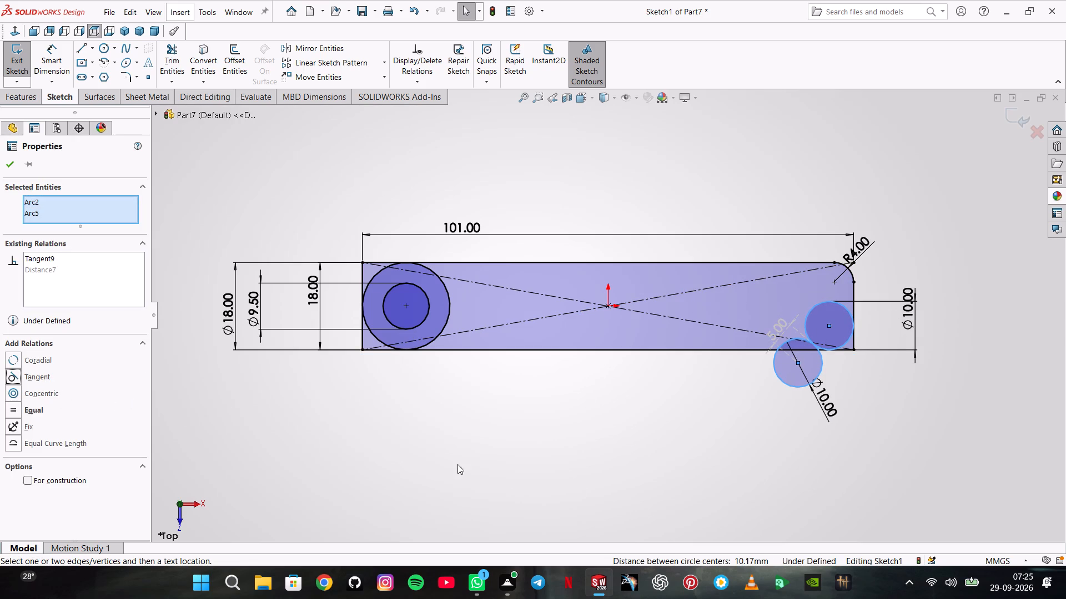
pyautogui.click(736, 468)
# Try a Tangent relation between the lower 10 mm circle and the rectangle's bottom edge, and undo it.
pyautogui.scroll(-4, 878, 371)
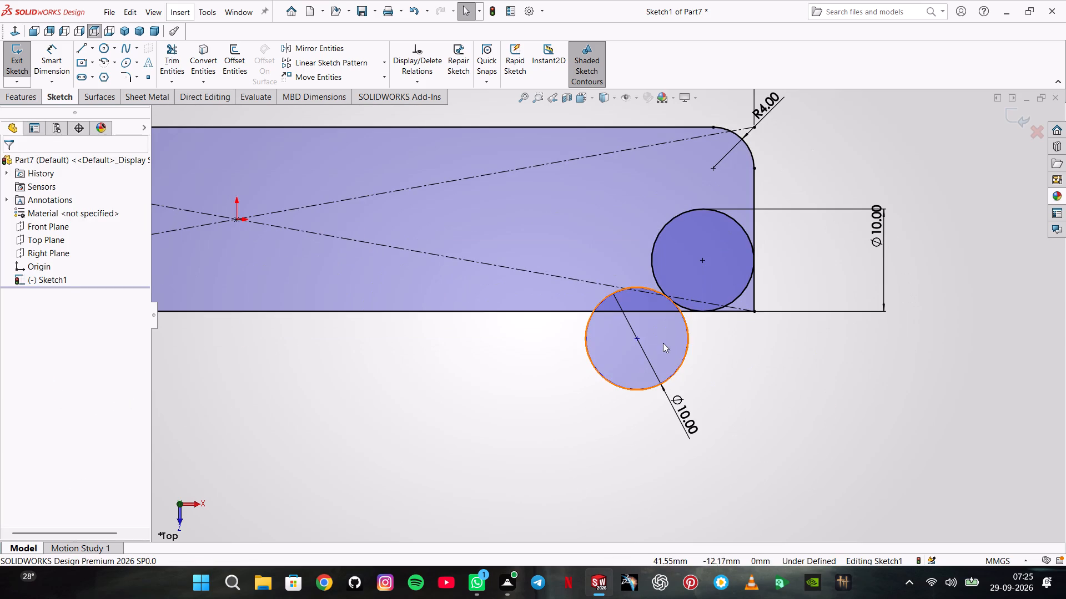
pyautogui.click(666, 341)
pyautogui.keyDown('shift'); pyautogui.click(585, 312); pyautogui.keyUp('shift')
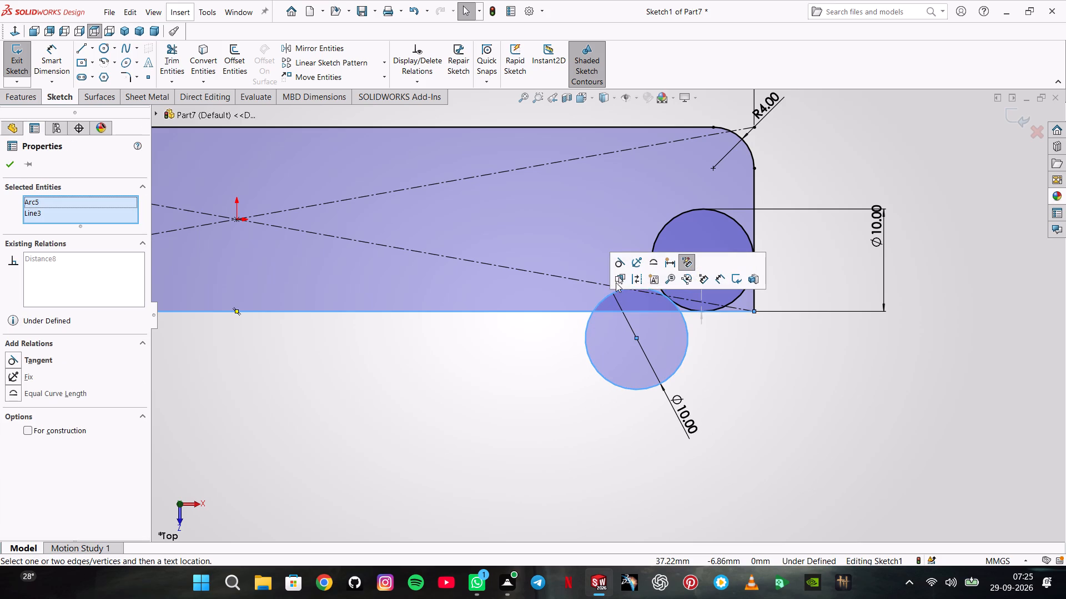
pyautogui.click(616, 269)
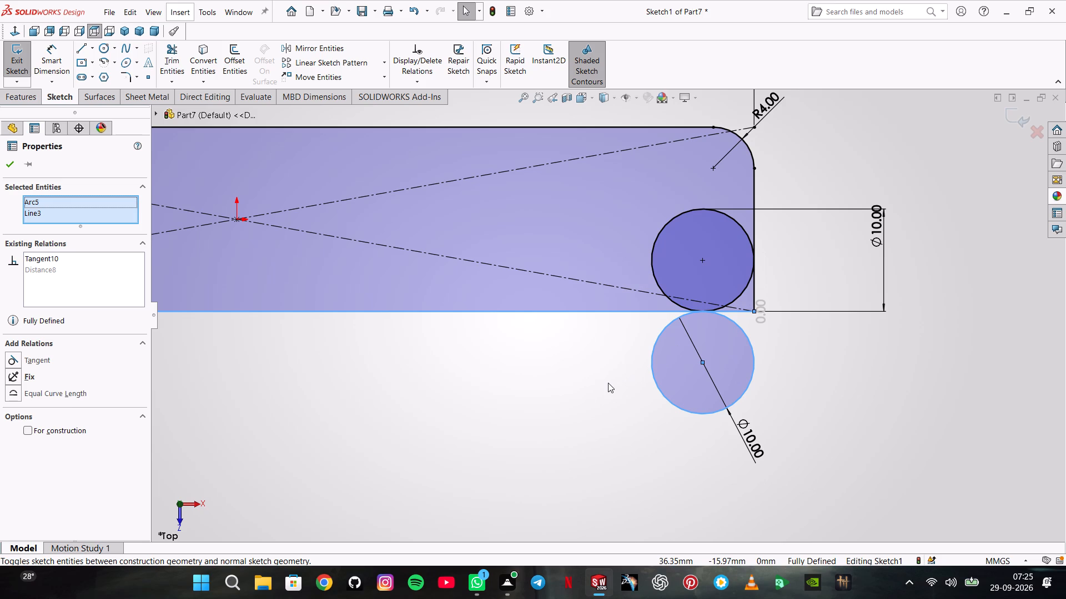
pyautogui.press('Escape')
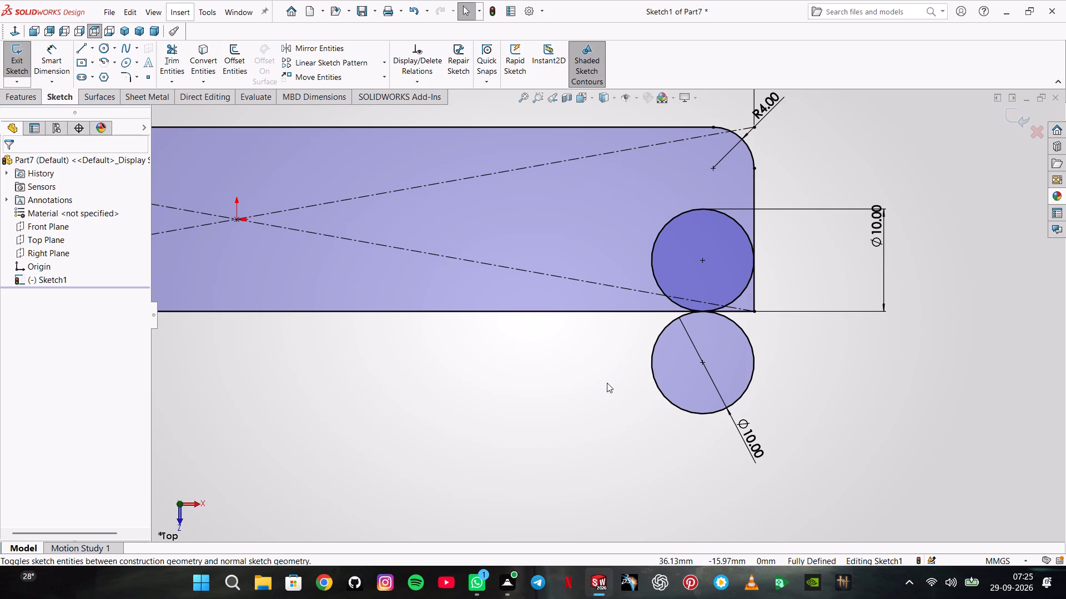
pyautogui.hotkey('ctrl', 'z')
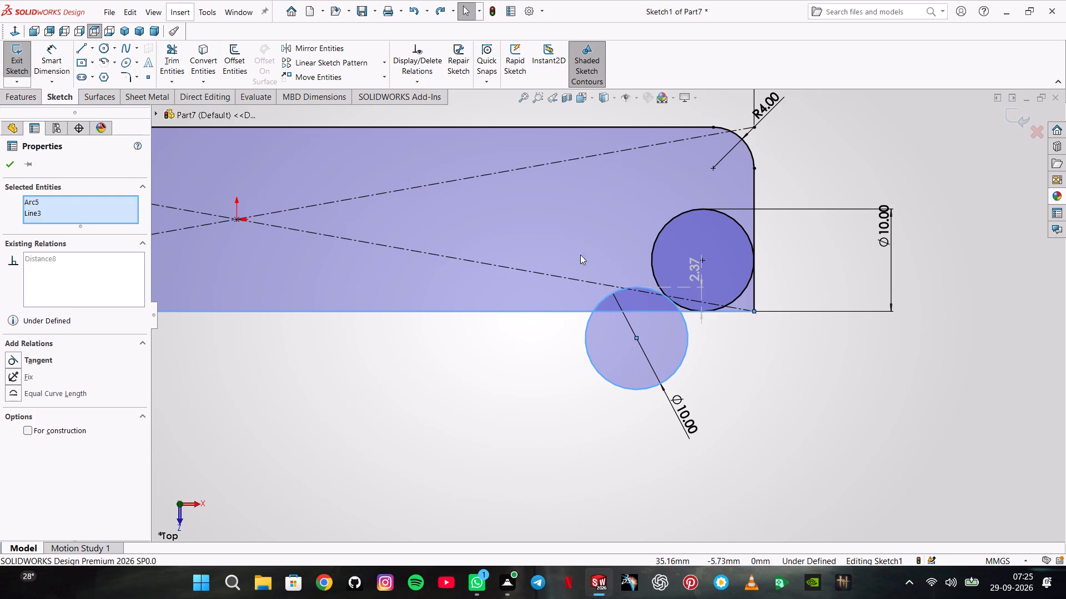
# Sketch a sloping line about 47 mm long from the rectangle's bottom-right corner up into the profile toward the origin.
pyautogui.click(76, 49)
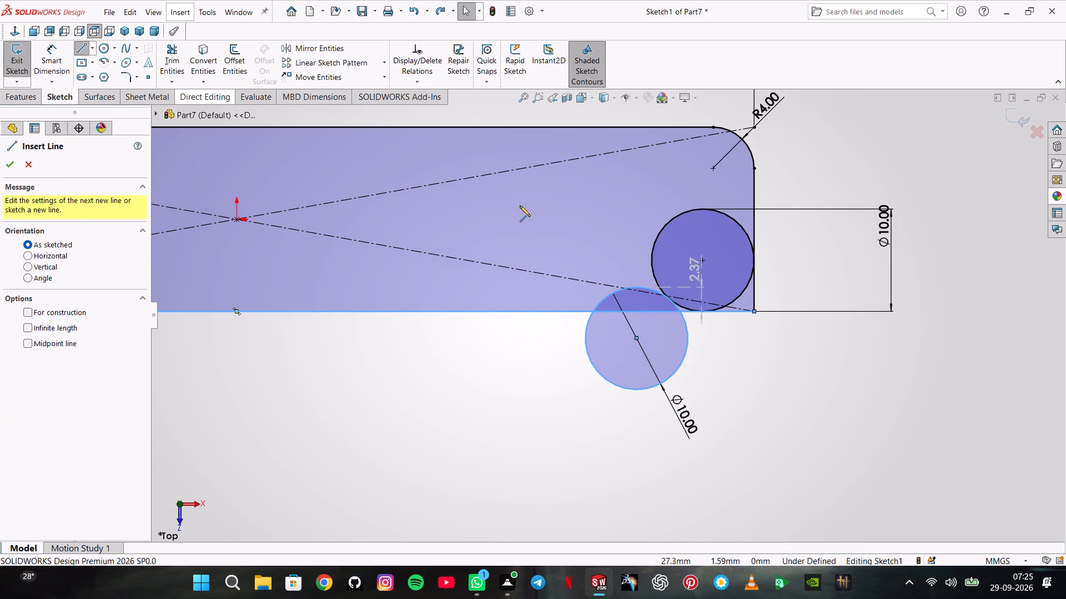
pyautogui.click(755, 312)
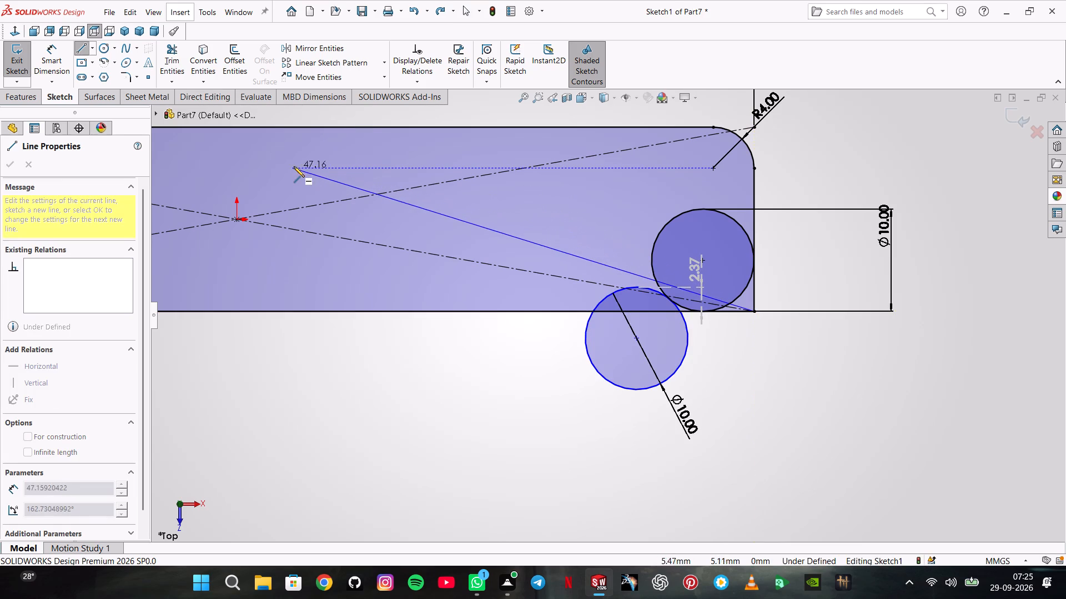
pyautogui.click(295, 166)
pyautogui.doubleClick(230, 170)
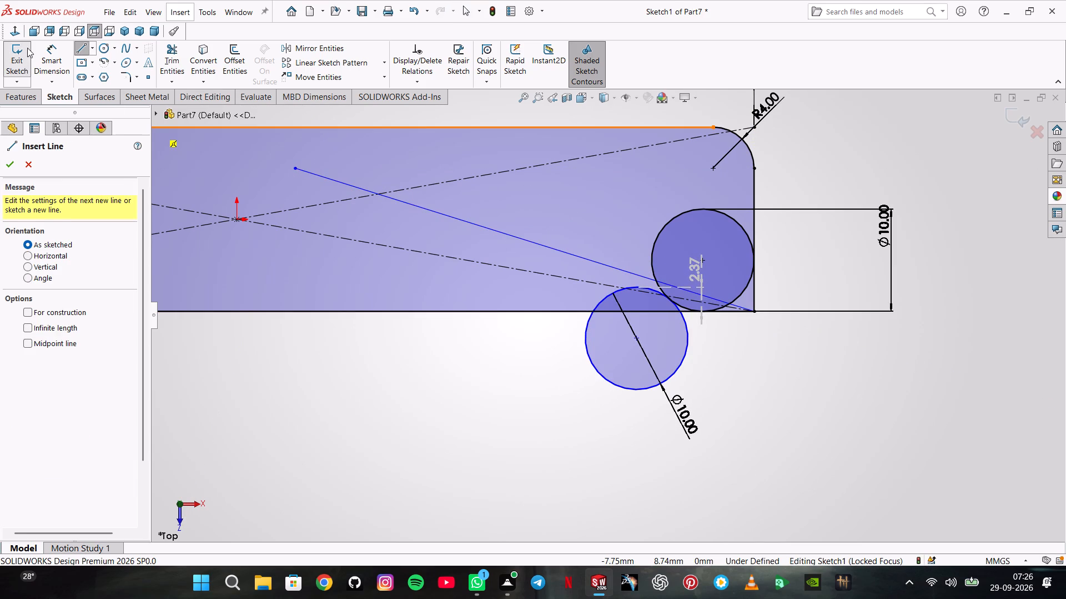
# Dimension the angle between the sloping line and the rectangle's bottom edge to 12°.
pyautogui.click(58, 55)
pyautogui.click(426, 208)
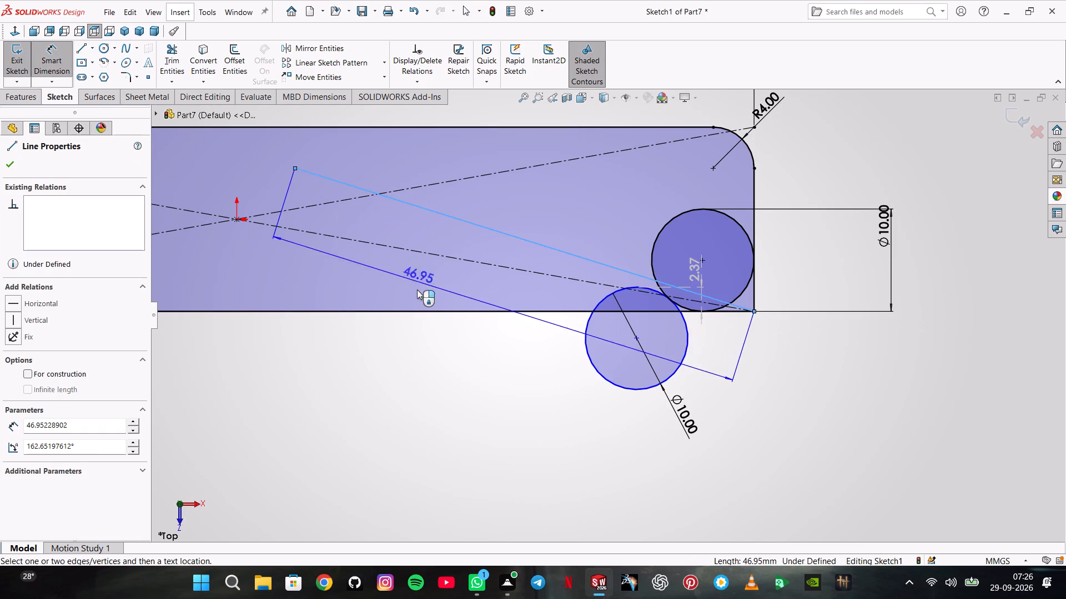
pyautogui.click(421, 310)
pyautogui.click(423, 276)
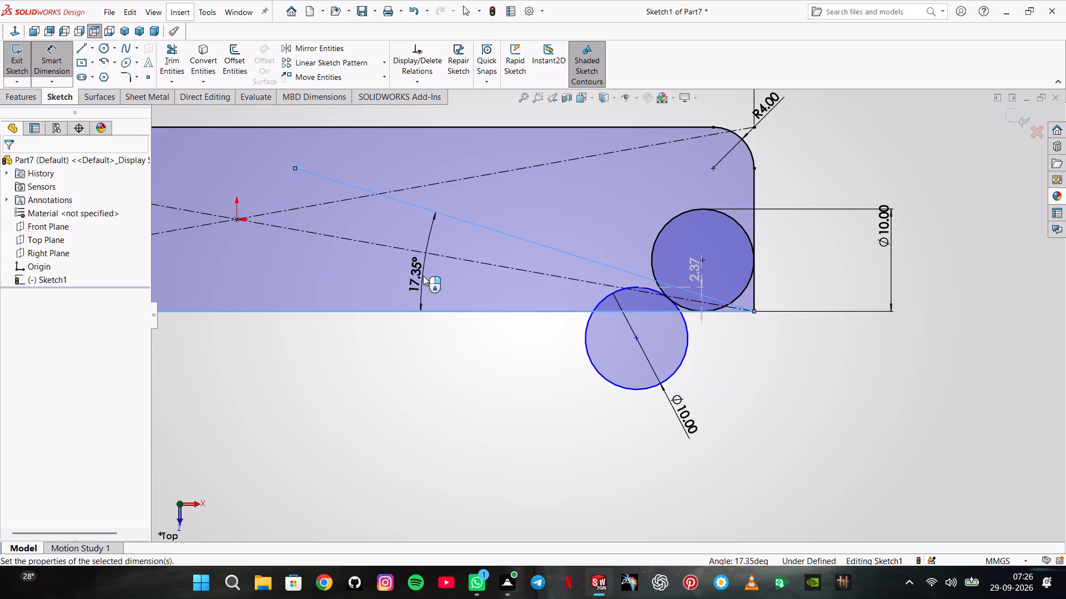
pyautogui.write('12')
pyautogui.press('Return')
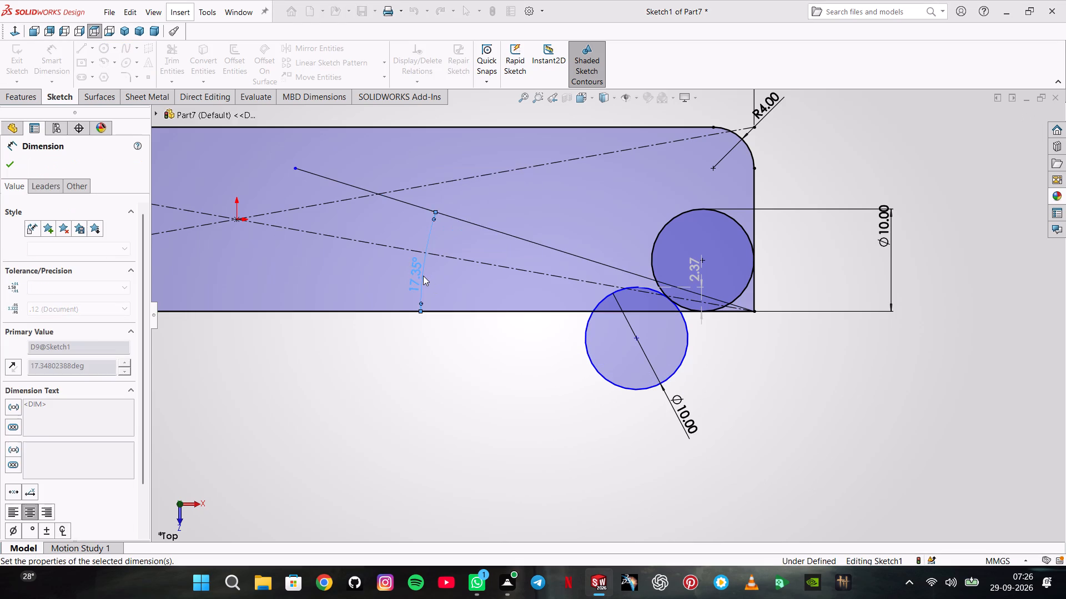
pyautogui.scroll(-3, 535, 276)
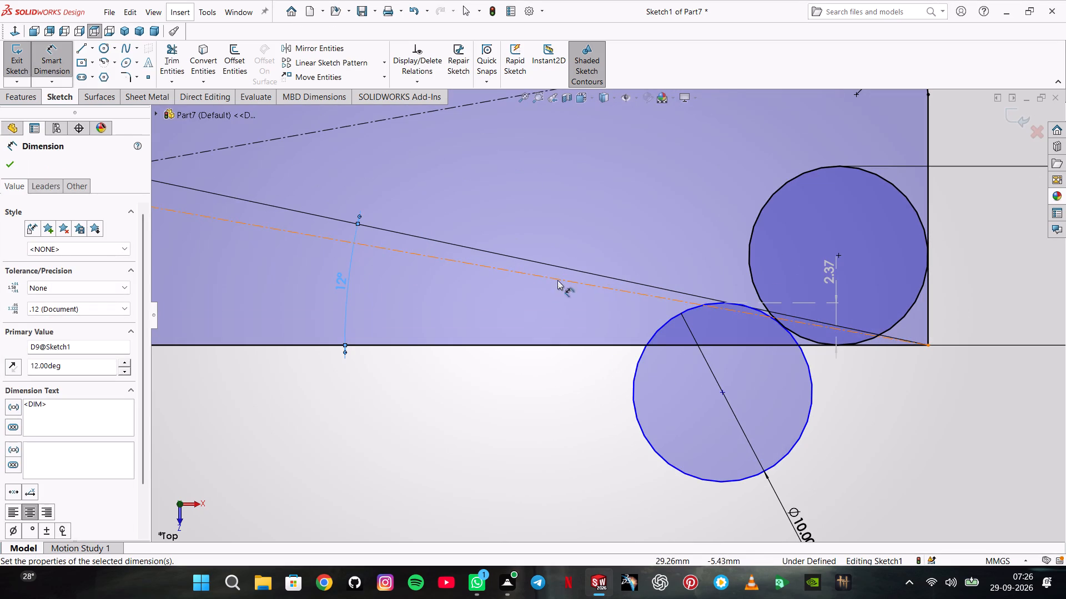
pyautogui.press('Escape')
pyautogui.press('Escape')
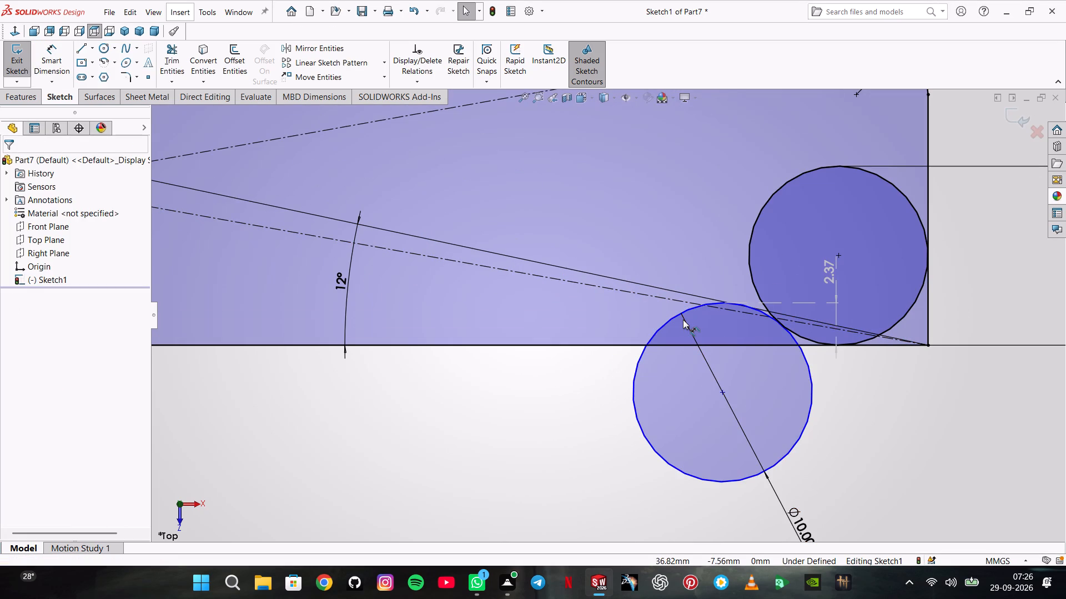
# Add a Tangent relation between the lower 10 mm circle and the 12° sloping line.
pyautogui.click(683, 319)
pyautogui.press('Escape')
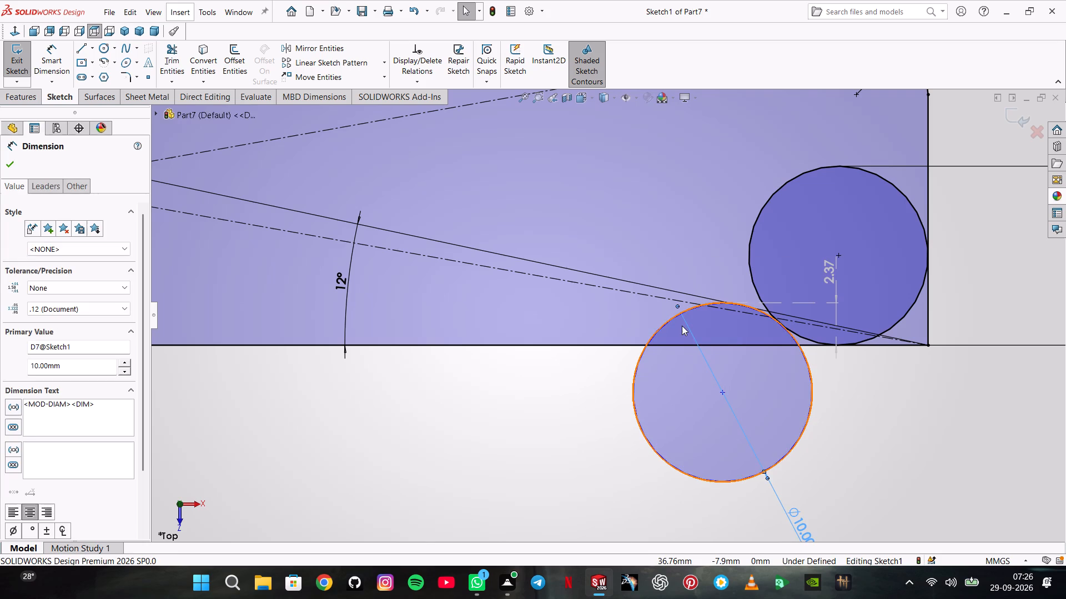
pyautogui.click(682, 326)
pyautogui.keyDown('shift'); pyautogui.click(640, 285); pyautogui.keyUp('shift')
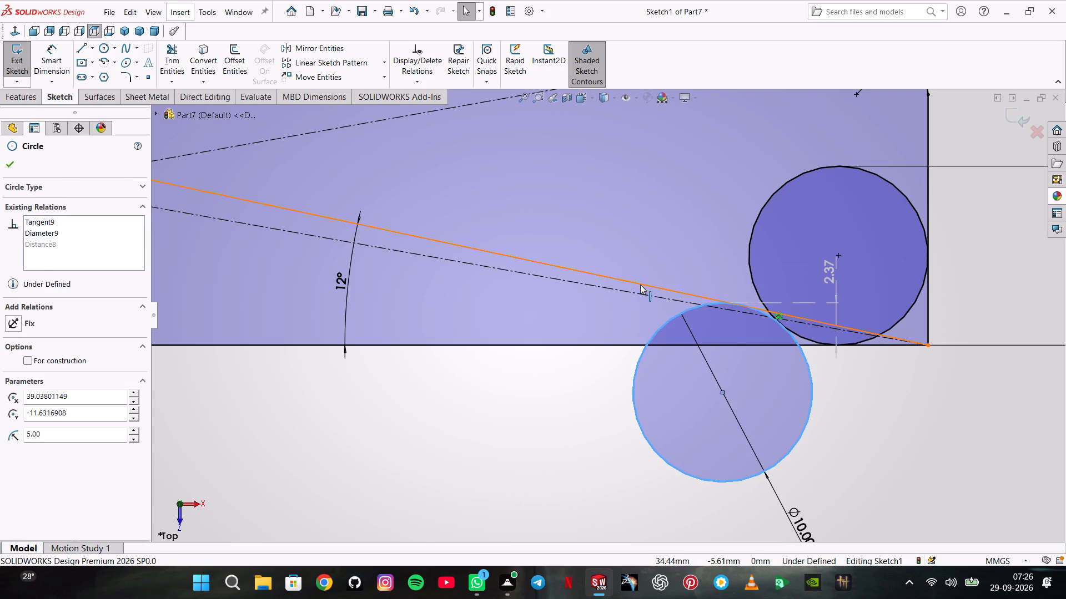
pyautogui.click(677, 236)
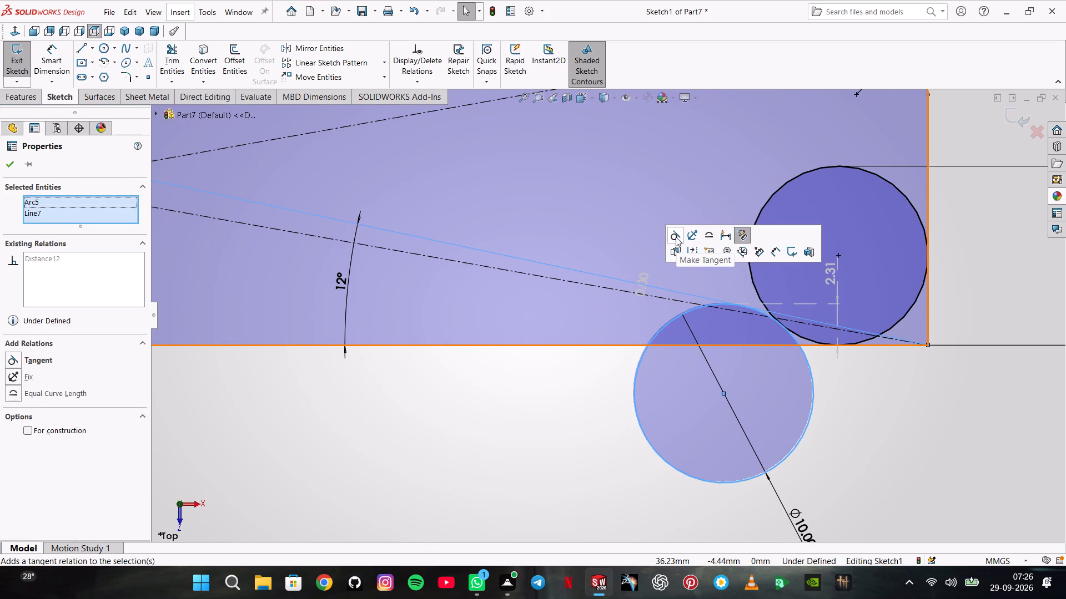
pyautogui.click(995, 305)
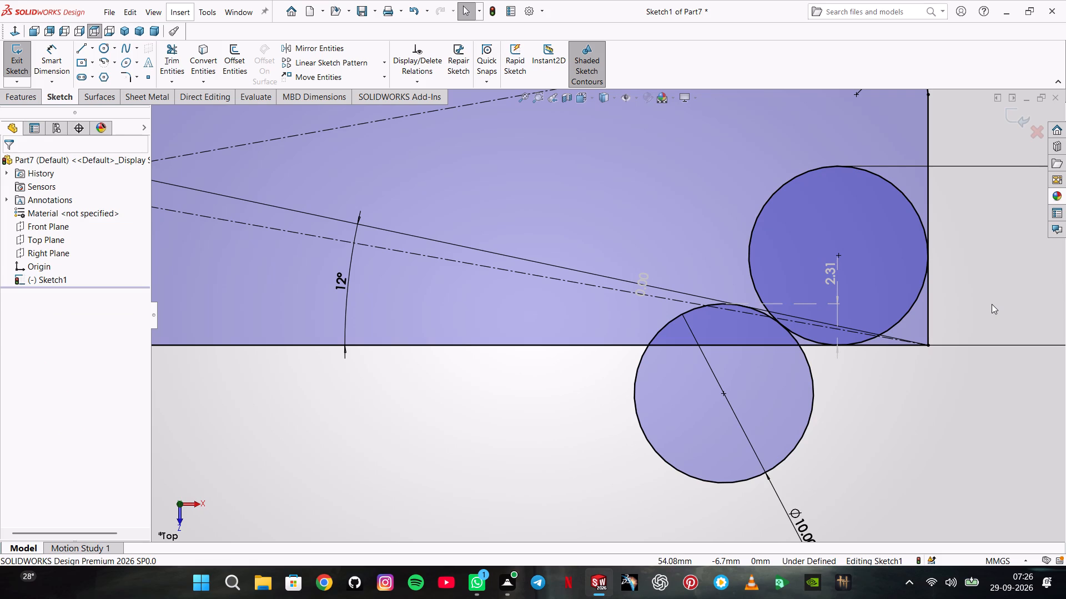
# Offset the rectangle's bottom edge 2.5 mm into the profile.
pyautogui.scroll(4, 989, 304)
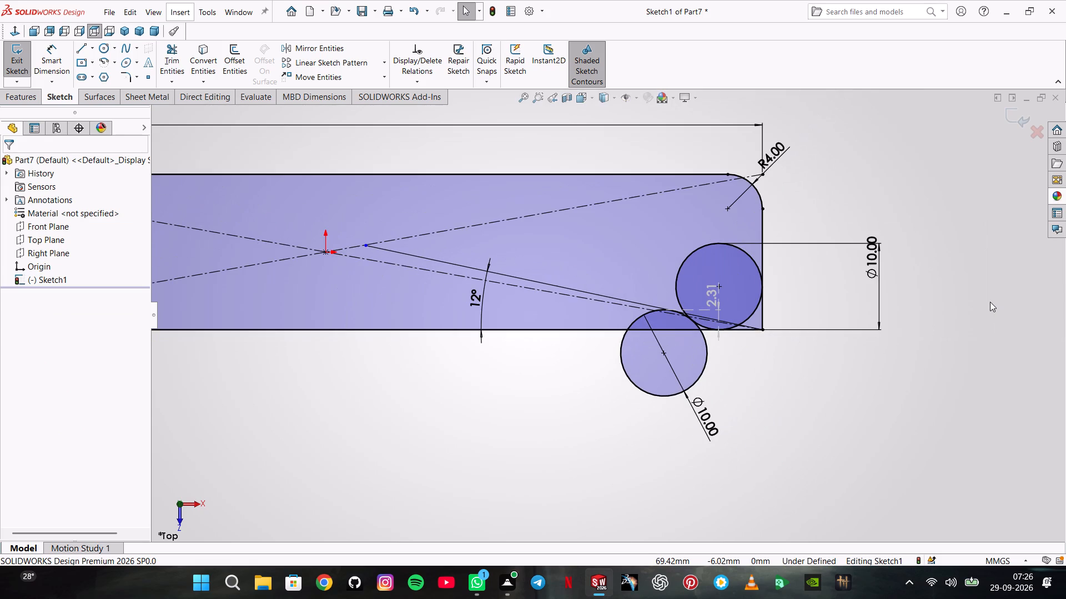
pyautogui.scroll(4, 457, 207)
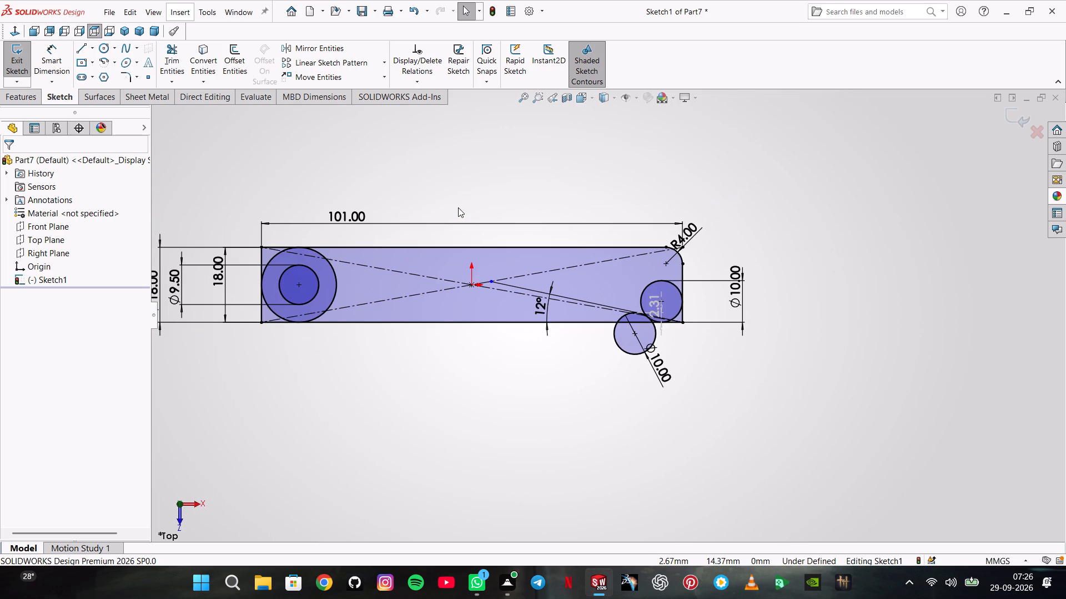
pyautogui.scroll(1, 458, 208)
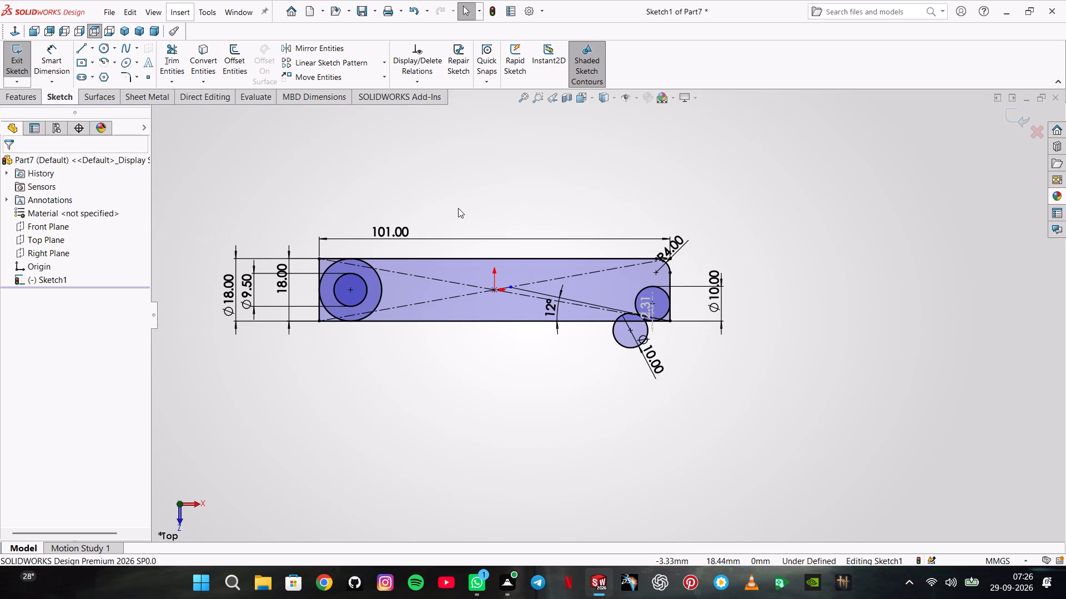
pyautogui.scroll(-2, 467, 211)
pyautogui.scroll(-4, 816, 398)
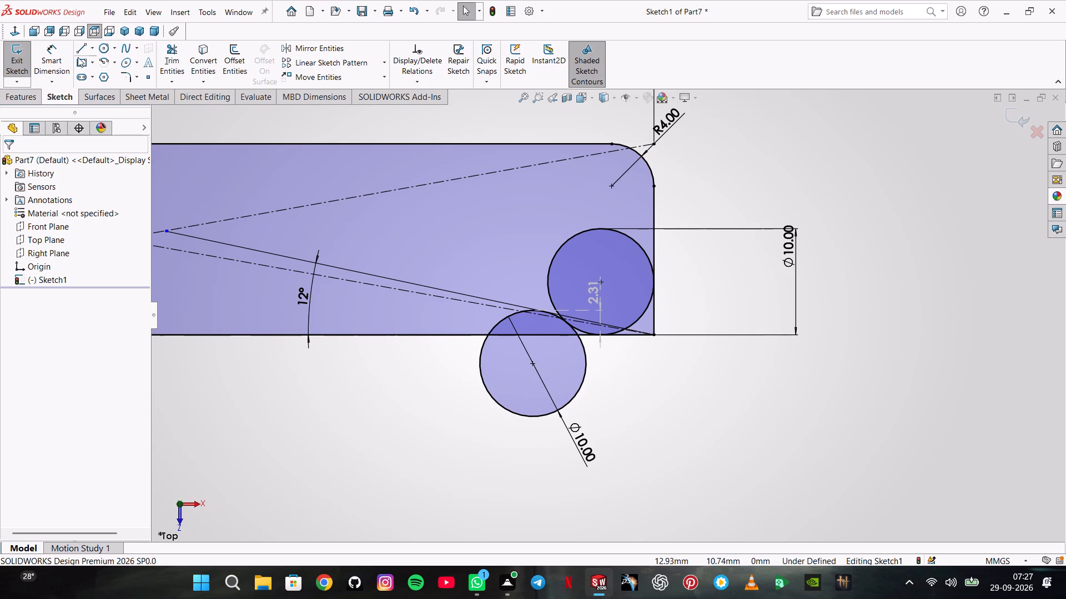
pyautogui.click(334, 336)
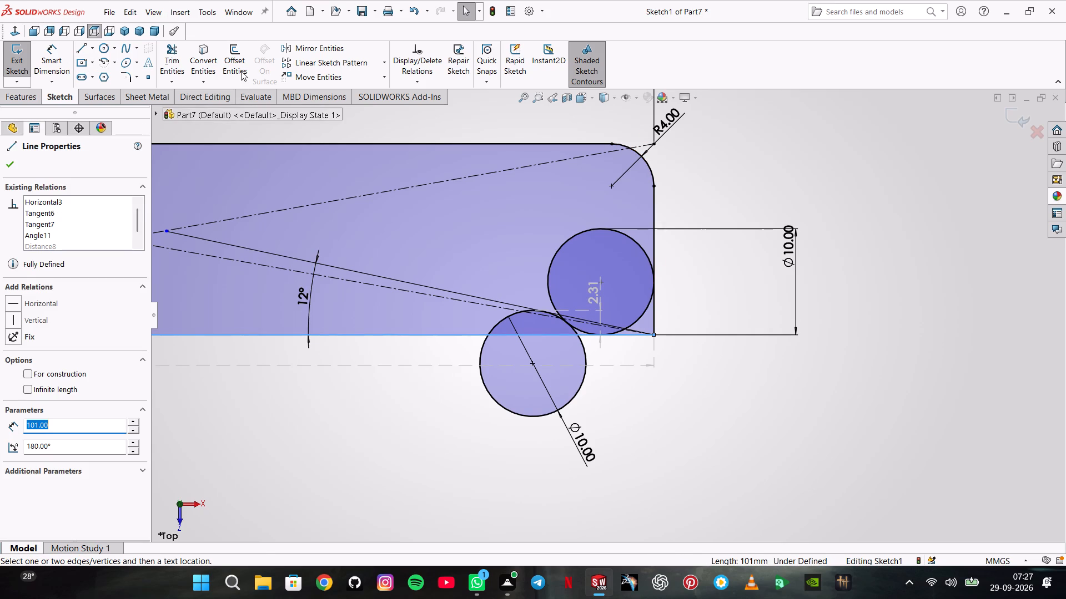
pyautogui.click(241, 71)
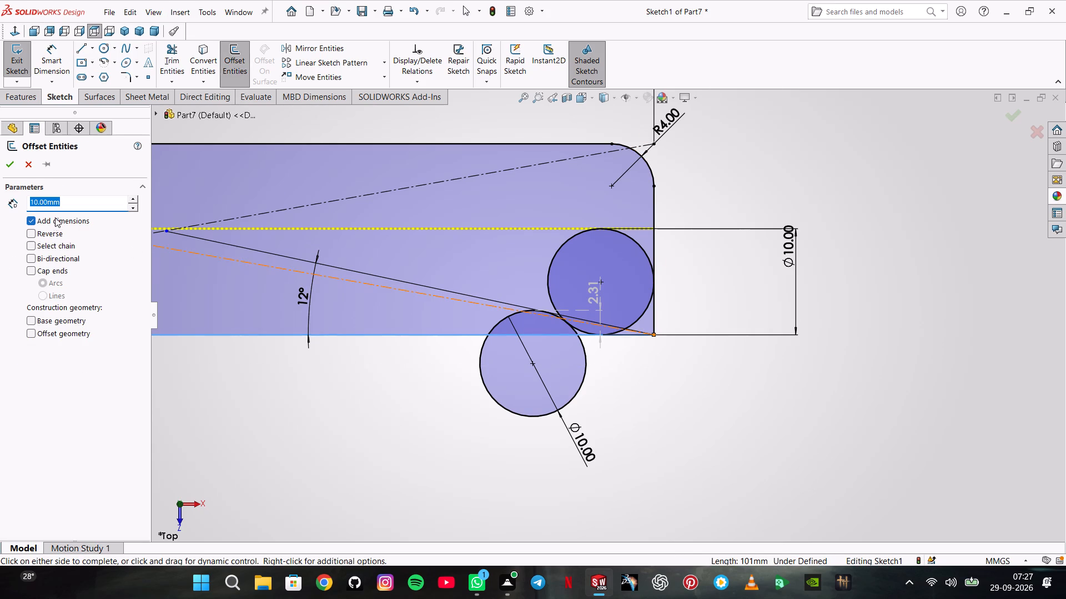
pyautogui.press('2')
pyautogui.press('.')
pyautogui.press('5')
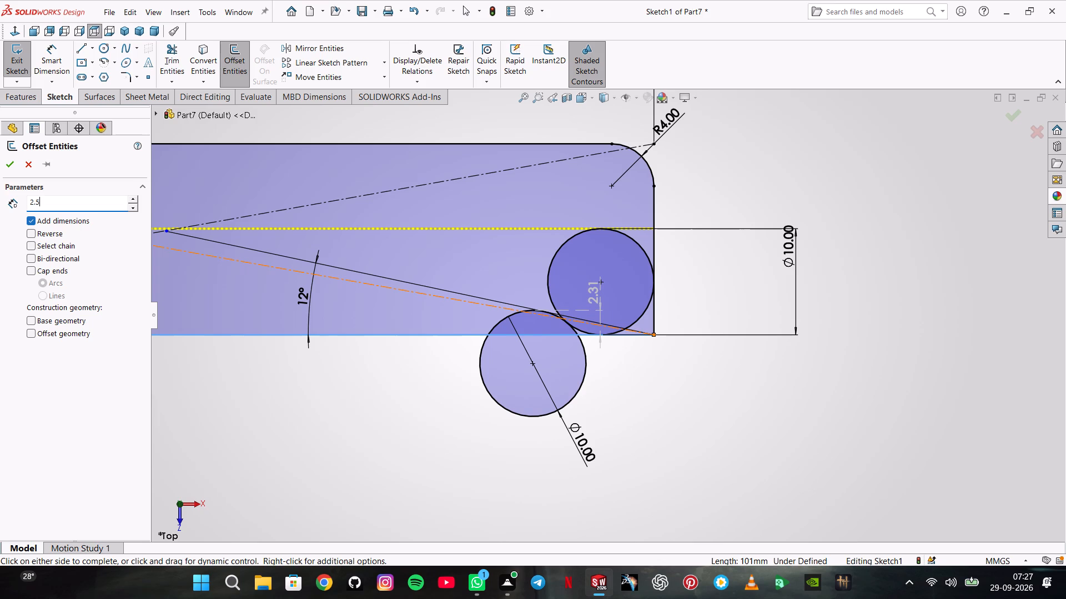
pyautogui.press('Return')
pyautogui.press('Return')
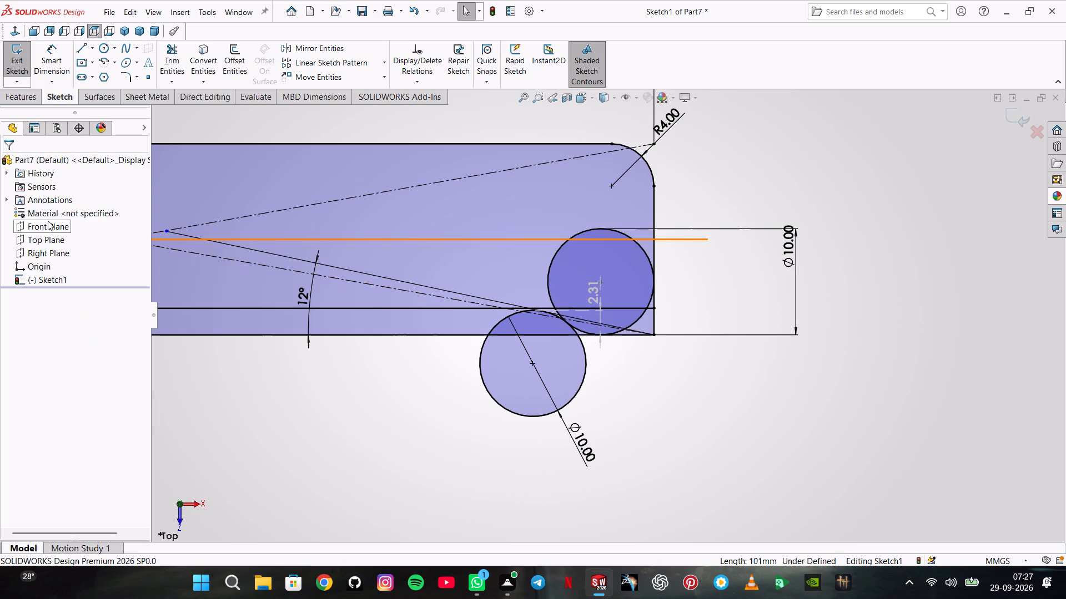
pyautogui.press('Escape')
pyautogui.press('Escape')
pyautogui.press('Escape')
pyautogui.press('Escape')
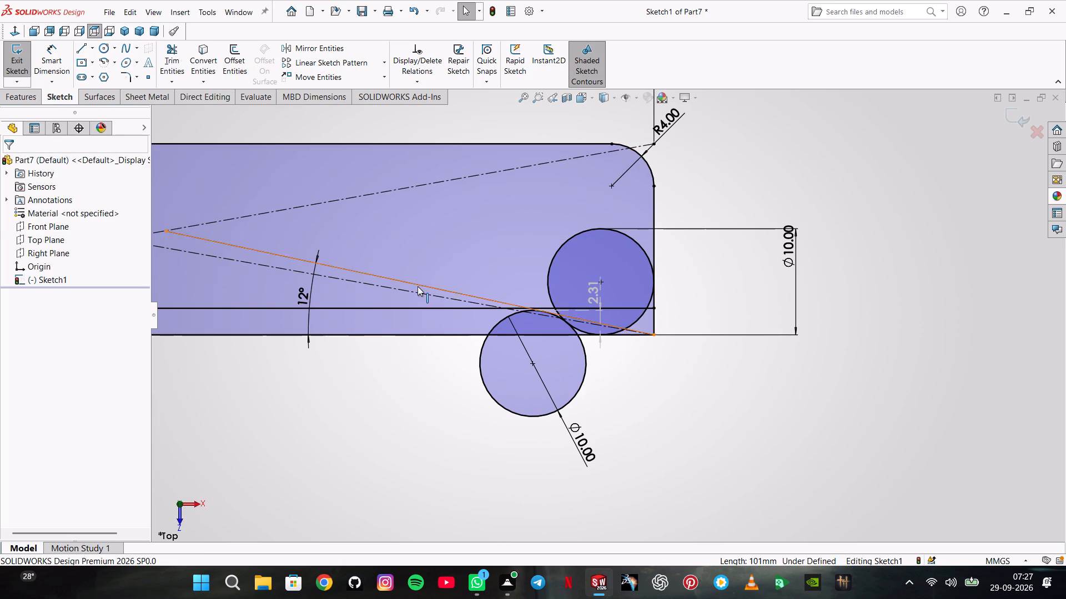
# Delete the 12° sloping line together with its associated dimension.
pyautogui.click(435, 286)
pyautogui.press('Delete')
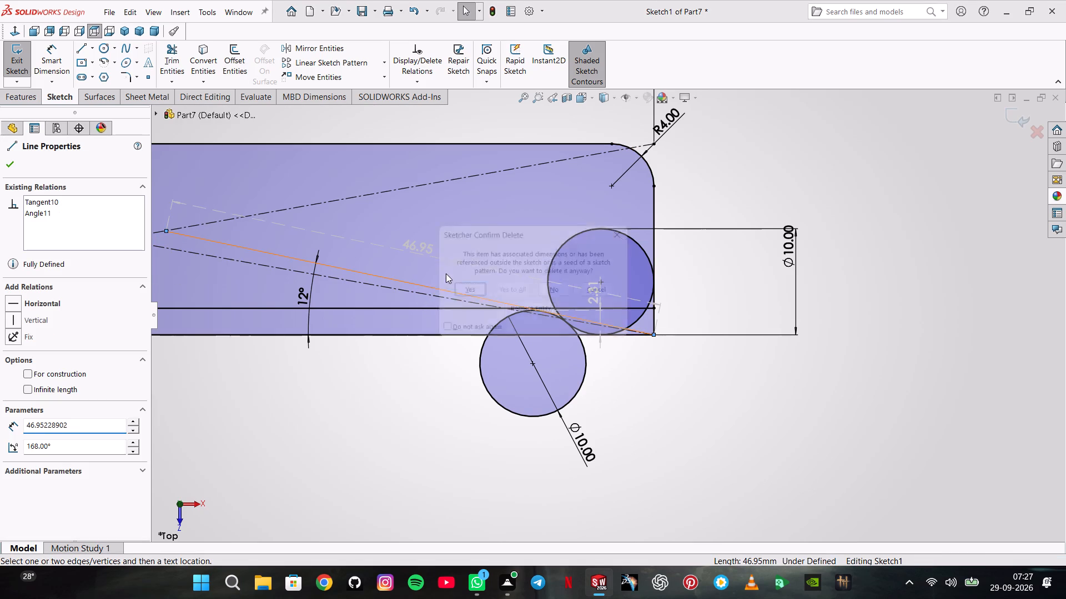
pyautogui.click(467, 290)
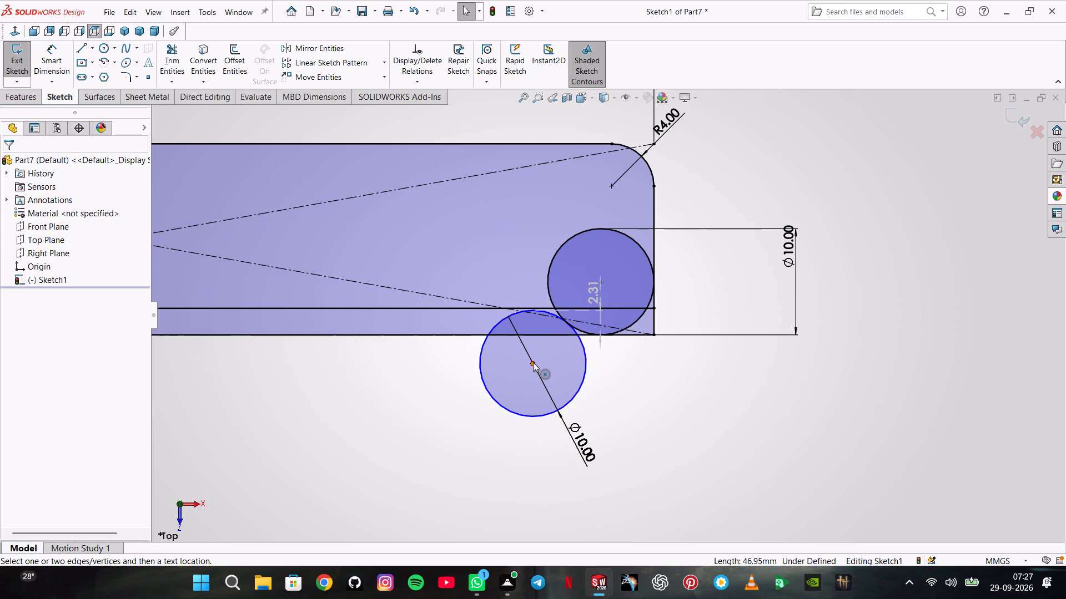
# Add a Coincident relation between the lower 10 mm circle's centre and the 2.5 mm offset line.
pyautogui.click(534, 362)
pyautogui.keyDown('ctrl'); pyautogui.click(485, 311); pyautogui.keyUp('ctrl')
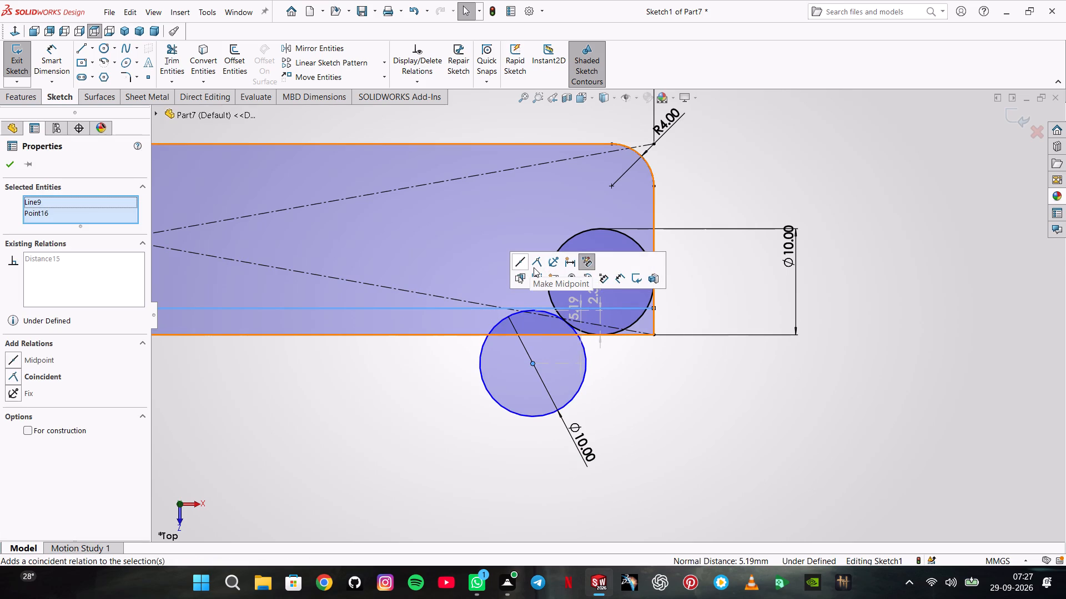
pyautogui.click(534, 267)
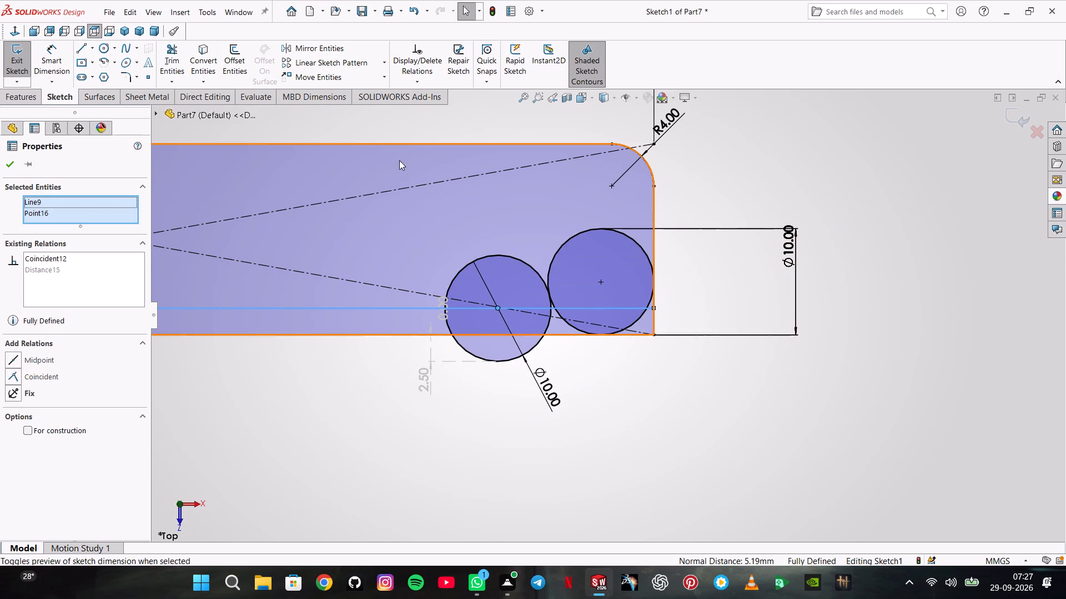
# Trim the two 10 mm circles to a continuous S-shape, keeping the first's lower arc and the other's arc above the offset line.
pyautogui.click(181, 54)
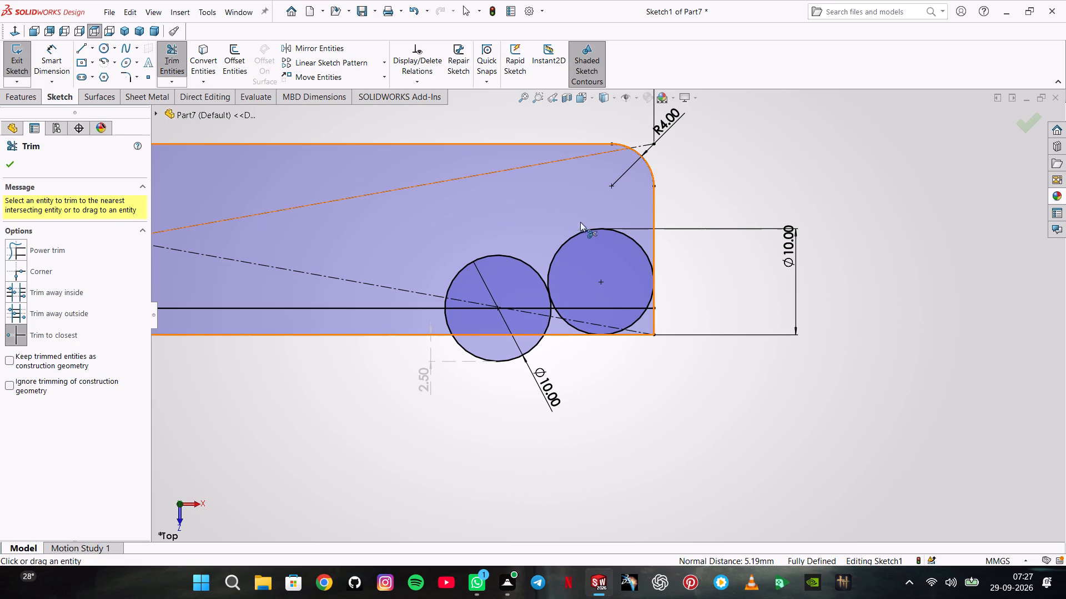
pyautogui.click(600, 235)
pyautogui.click(581, 232)
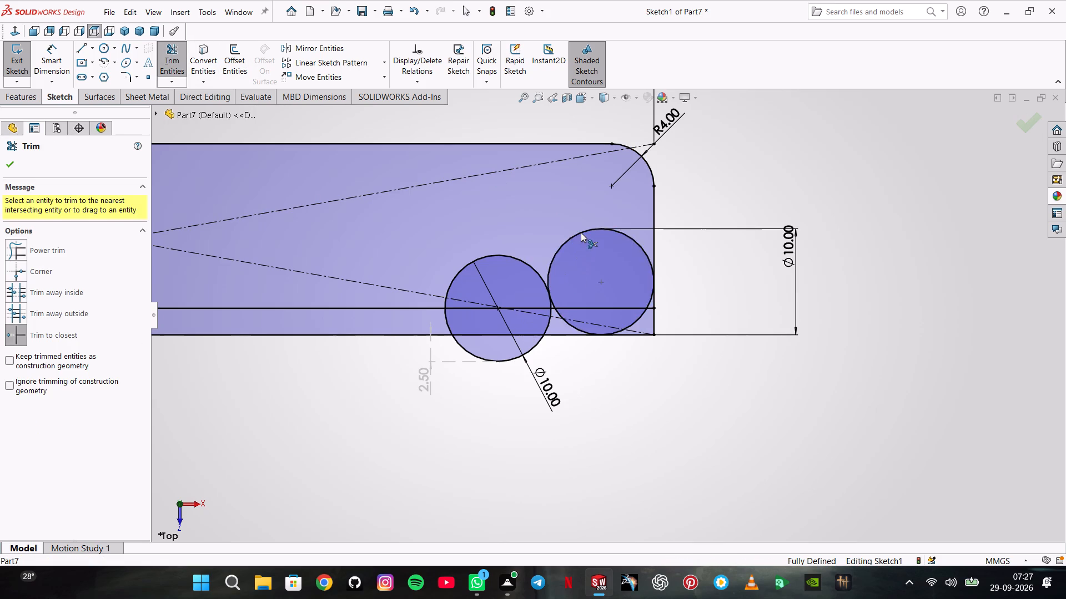
pyautogui.click(531, 347)
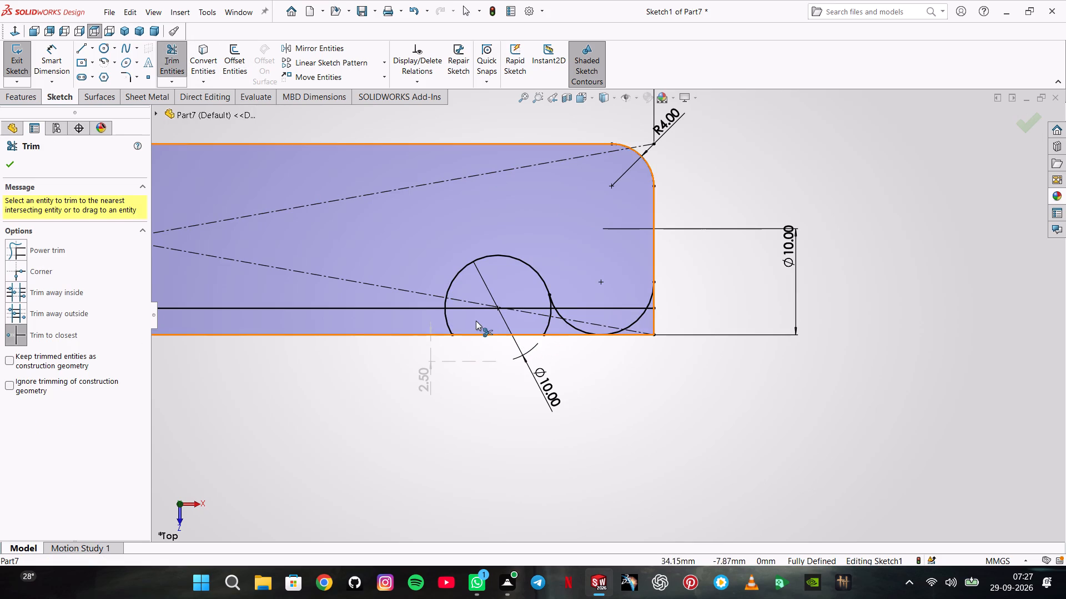
pyautogui.click(444, 320)
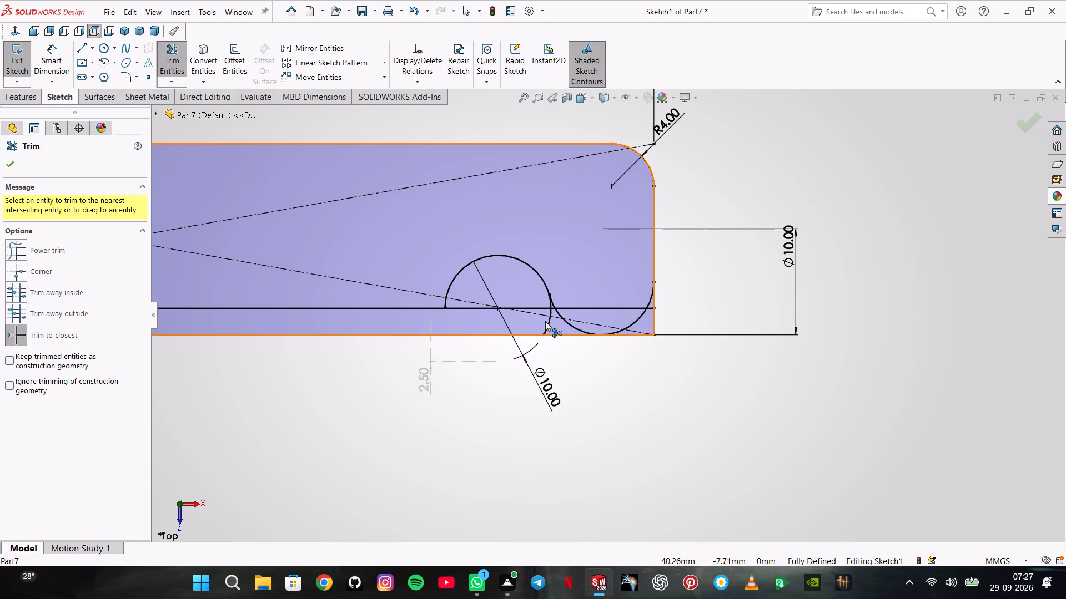
pyautogui.click(548, 321)
pyautogui.click(551, 311)
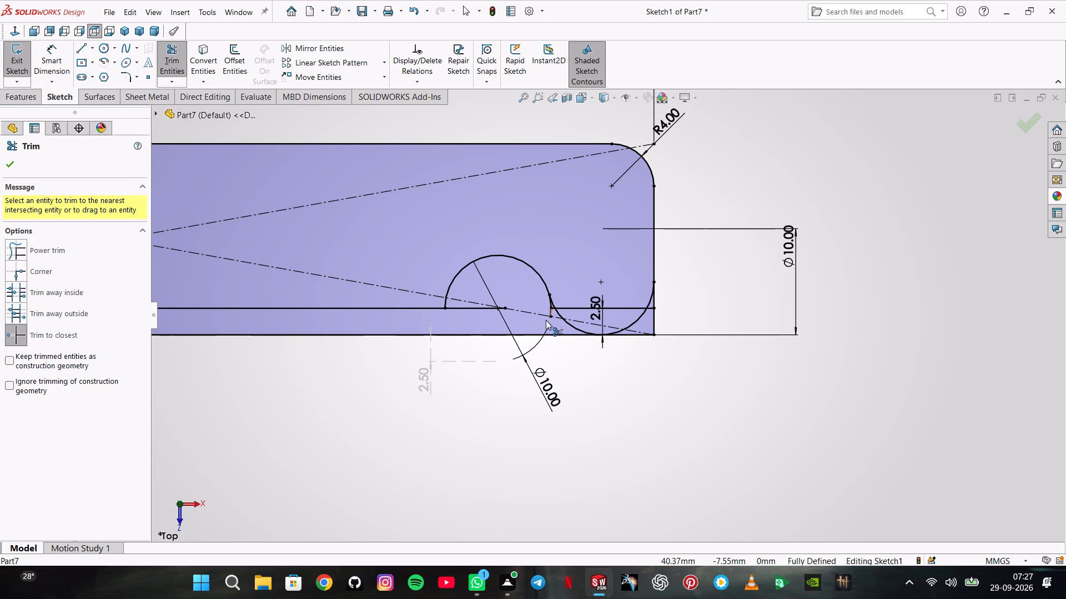
pyautogui.scroll(-8, 558, 307)
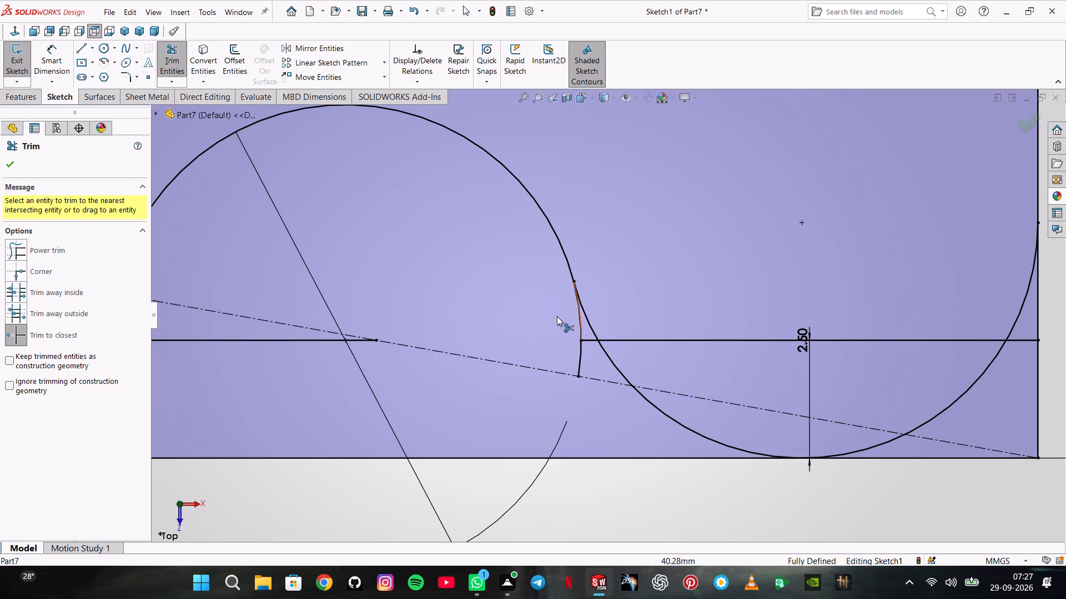
pyautogui.click(580, 328)
pyautogui.click(578, 353)
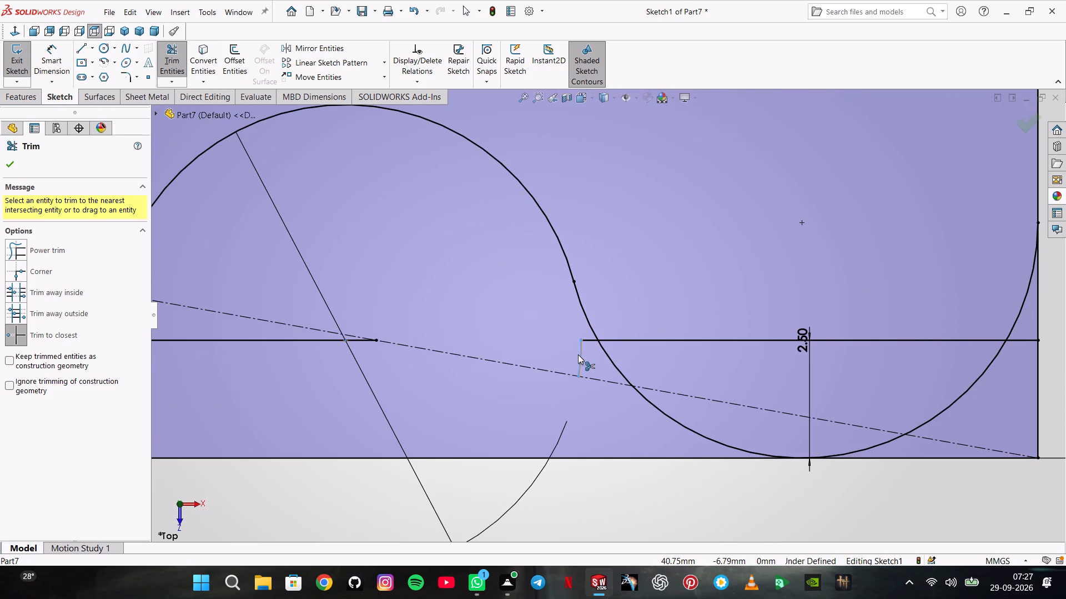
pyautogui.scroll(4, 595, 297)
pyautogui.scroll(2, 716, 268)
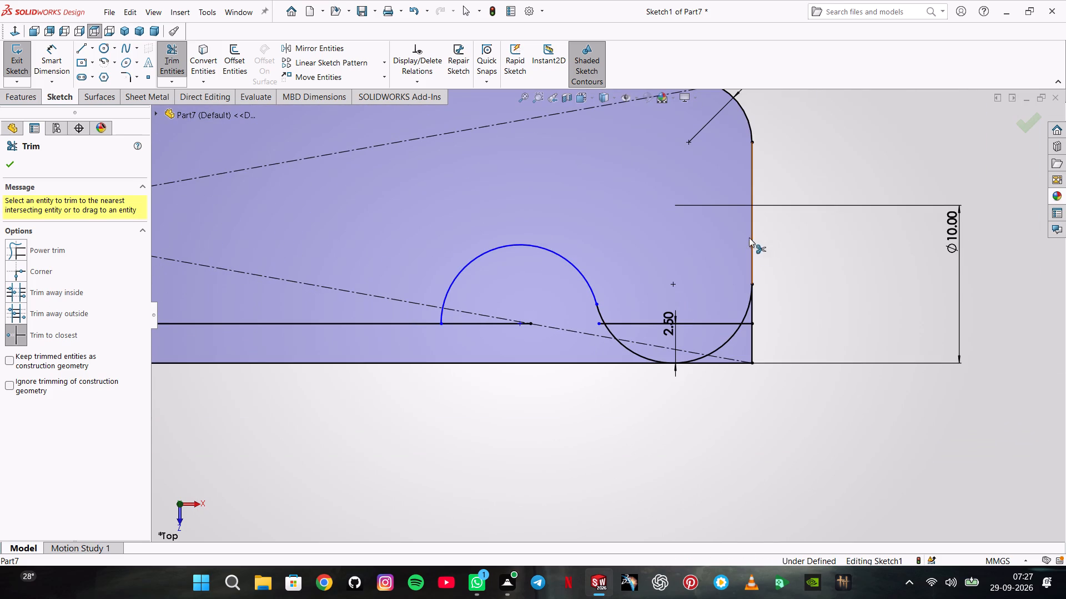
# Trim the rectangle's right edge below the lower-right arc, and the offset line inside that arc and beyond it to the edge.
pyautogui.click(754, 335)
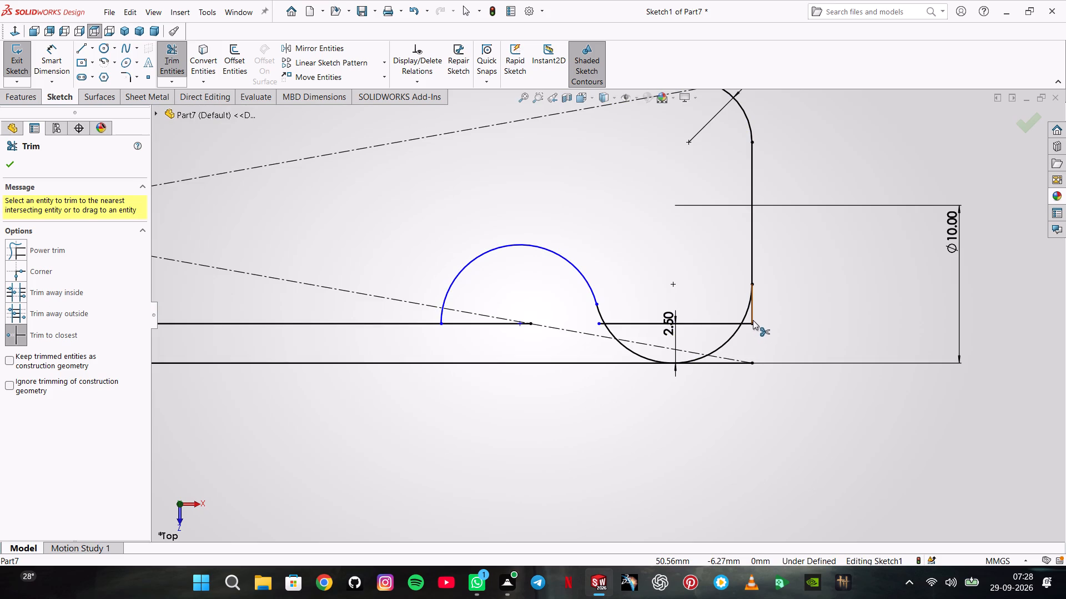
pyautogui.click(713, 322)
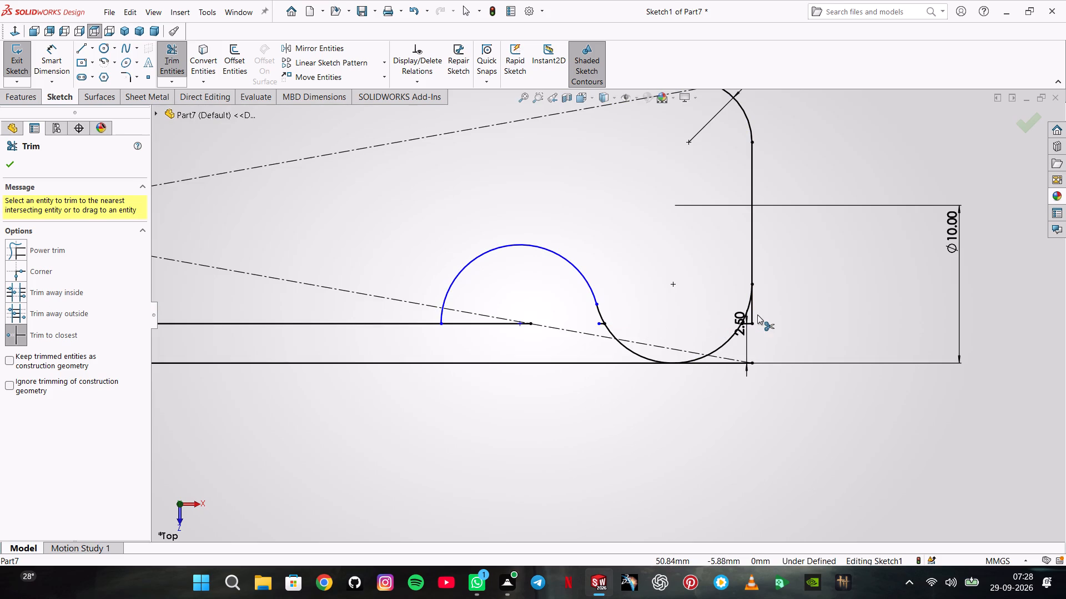
pyautogui.scroll(-5, 757, 318)
pyautogui.scroll(-4, 693, 343)
pyautogui.moveTo(660, 274); pyautogui.dragTo(655, 280)
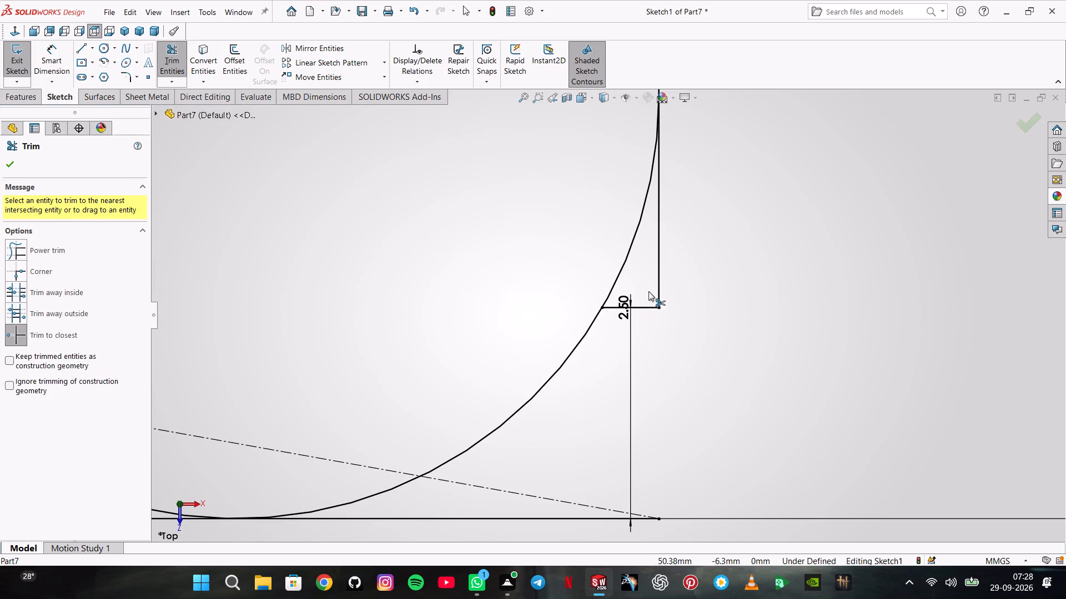
pyautogui.click(660, 278)
pyautogui.click(648, 306)
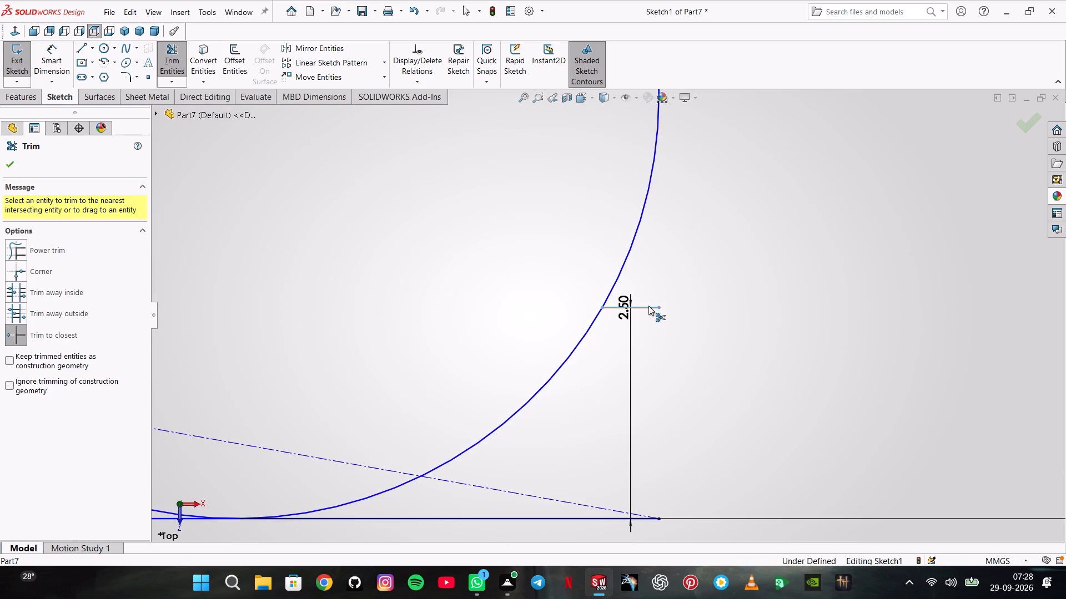
# Trim the remaining offset-line pieces beneath the raised arc so the line ends at that arc's left end.
pyautogui.scroll(9, 617, 300)
pyautogui.scroll(-6, 457, 316)
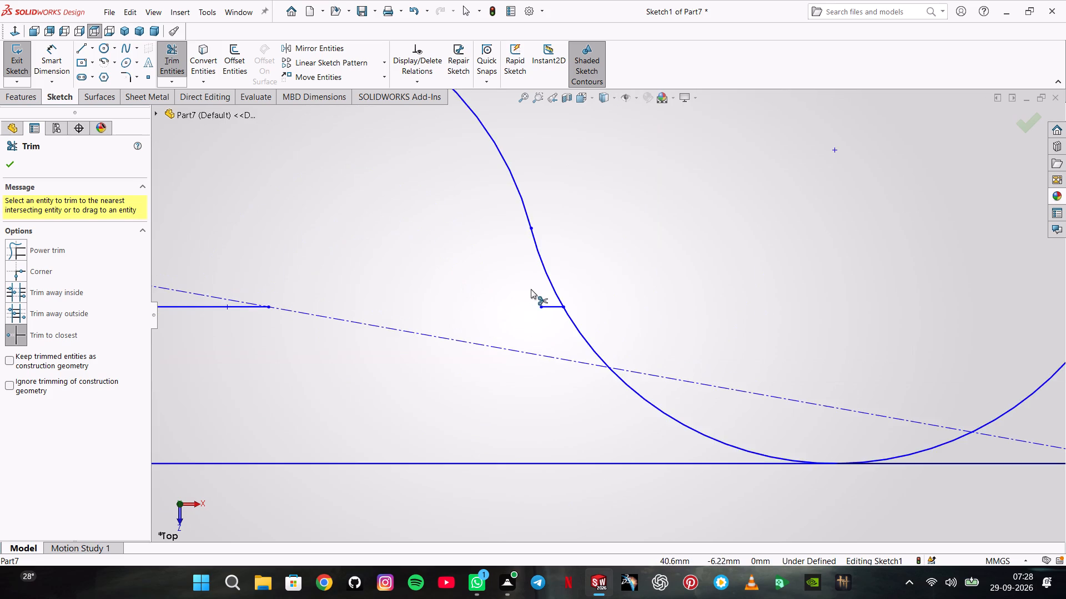
pyautogui.scroll(-4, 531, 289)
pyautogui.click(596, 330)
pyautogui.click(598, 332)
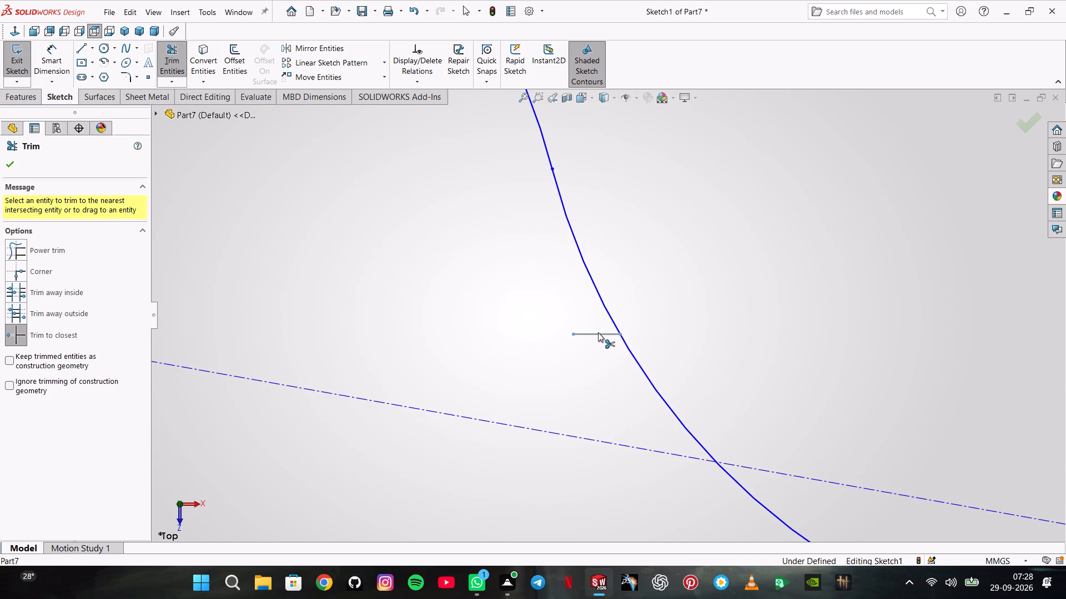
pyautogui.scroll(-11, 559, 177)
pyautogui.scroll(13, 688, 242)
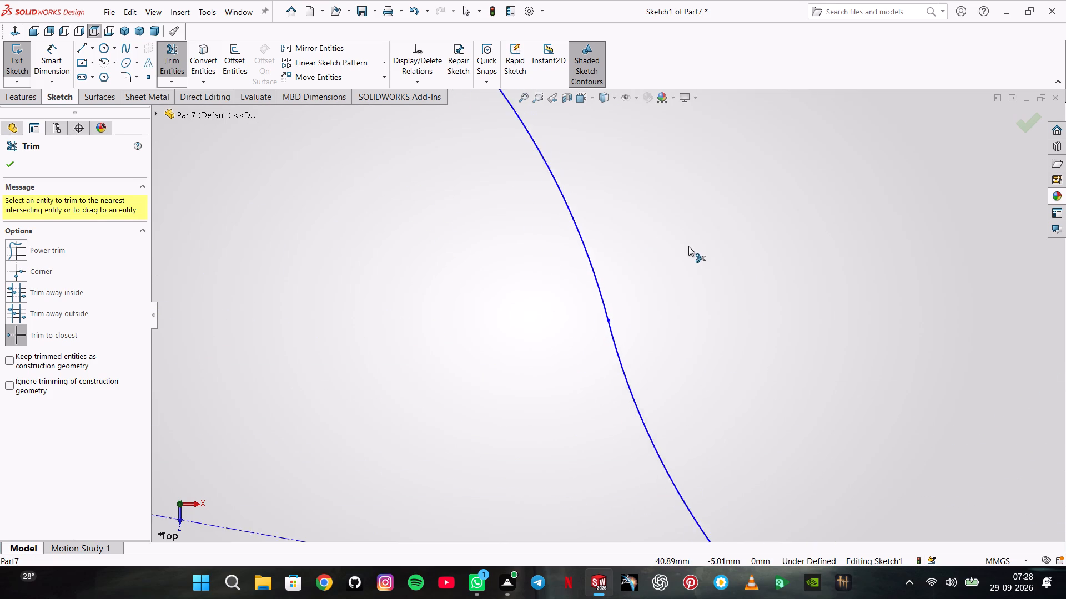
pyautogui.scroll(10, 688, 246)
pyautogui.click(508, 337)
# Trim the bottom edge beyond its tangent point with the lower-right arc, and the diagonal construction line's end outside the arc.
pyautogui.scroll(-6, 529, 336)
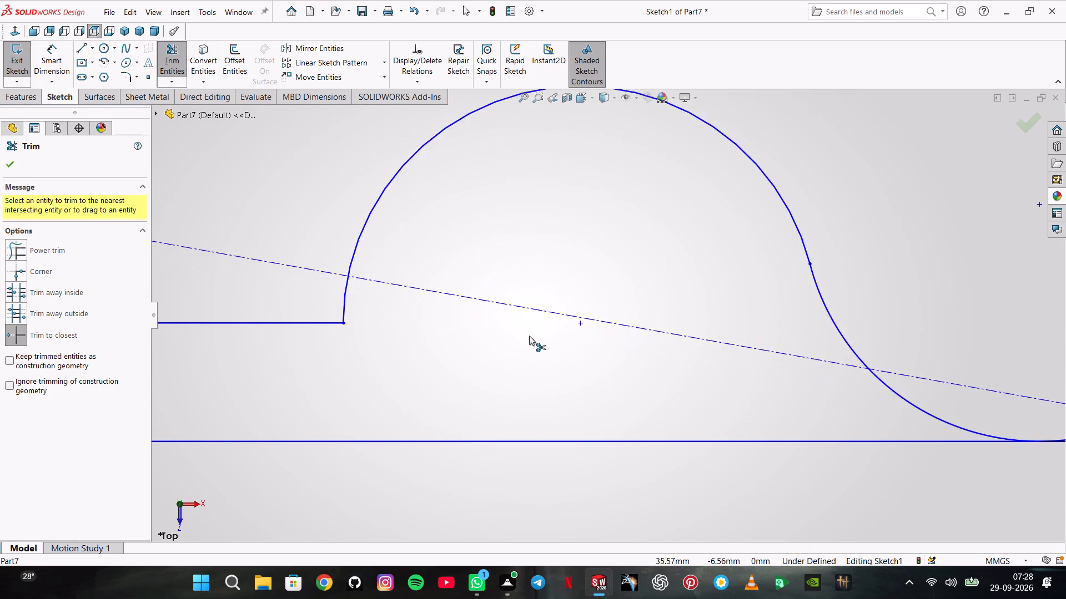
pyautogui.scroll(6, 605, 312)
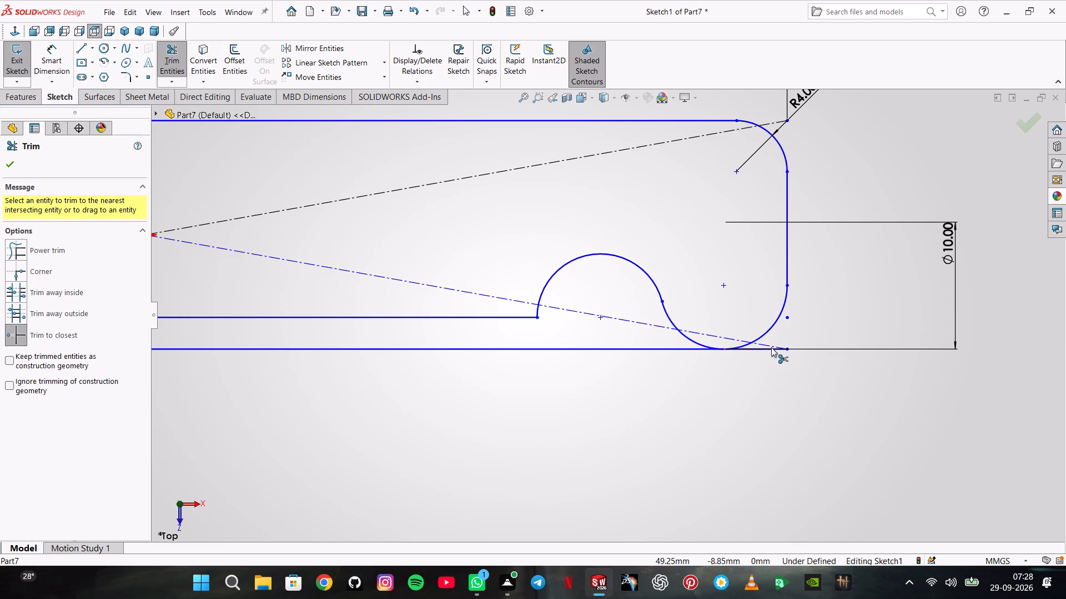
pyautogui.click(771, 347)
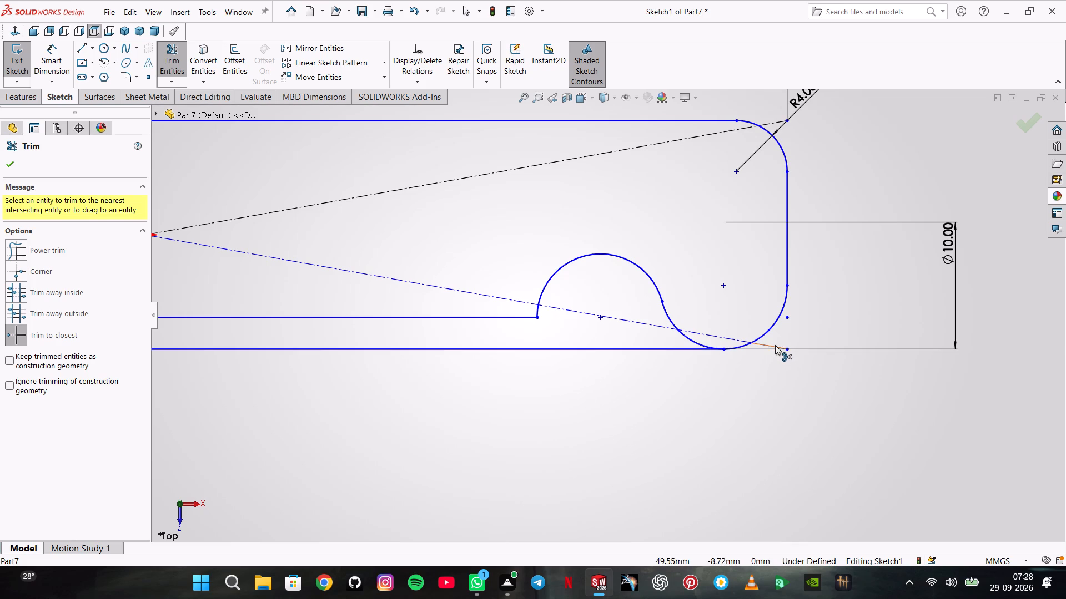
pyautogui.click(772, 349)
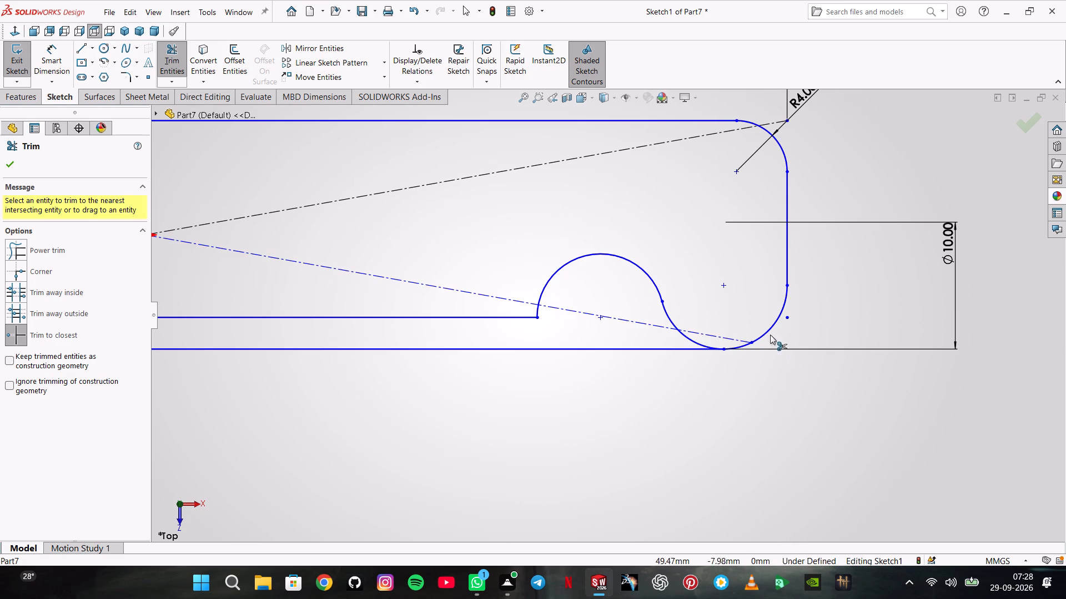
pyautogui.scroll(-5, 734, 322)
pyautogui.scroll(4, 644, 341)
pyautogui.press('Escape')
pyautogui.press('Escape')
pyautogui.press('Escape')
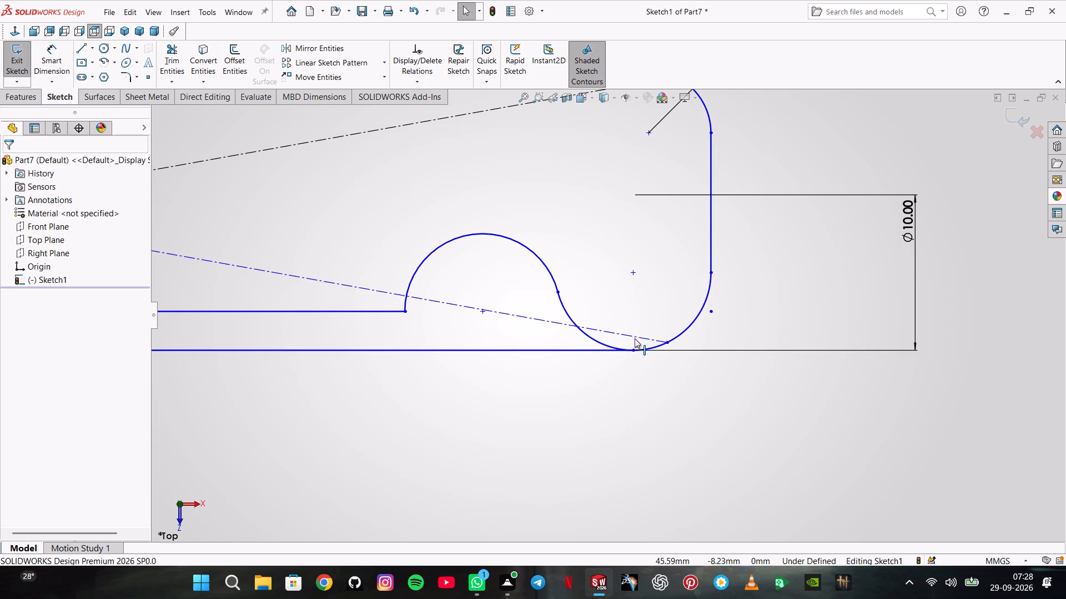
pyautogui.press('Escape')
# Delete the diagonal construction line running down to the lower-right arc.
pyautogui.click(635, 338)
pyautogui.press('Delete')
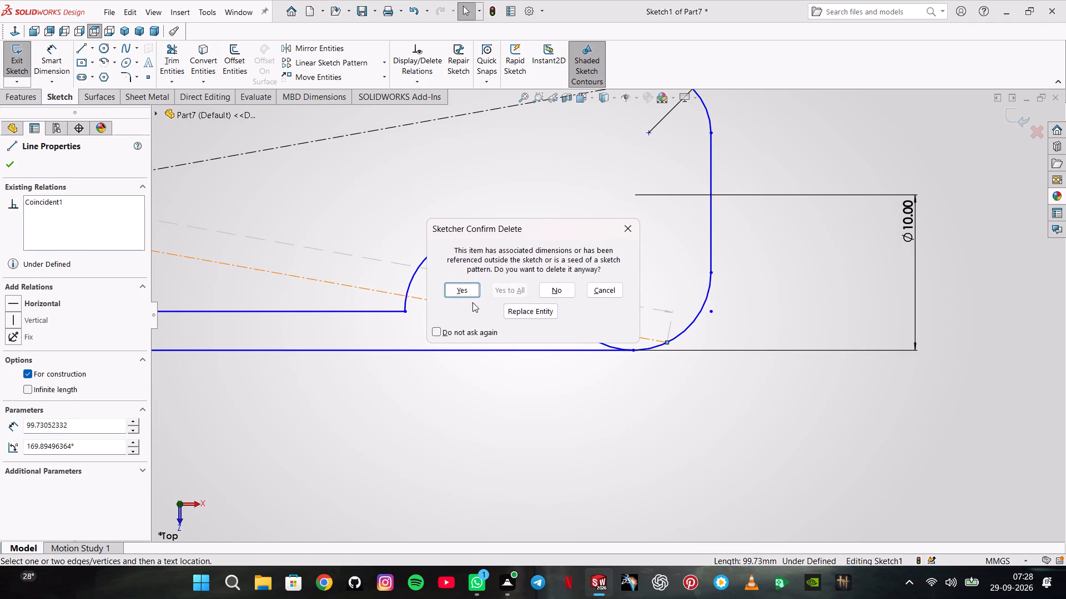
pyautogui.press('Return')
pyautogui.scroll(4, 455, 283)
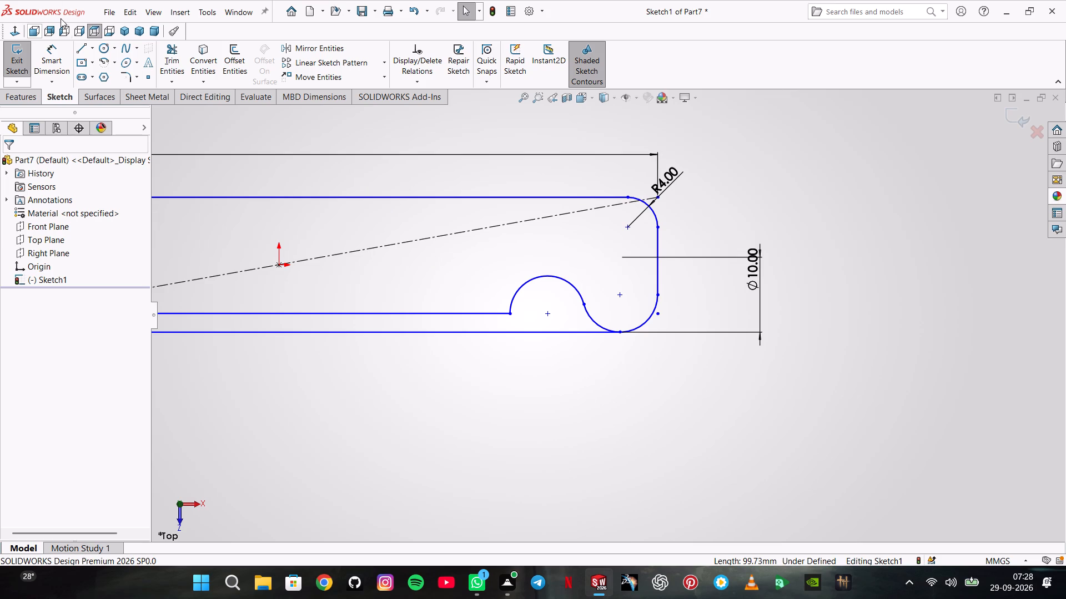
# Sketch a sloping line about 39 mm long inside the profile, descending toward the area above the raised arc.
pyautogui.click(78, 44)
pyautogui.click(305, 225)
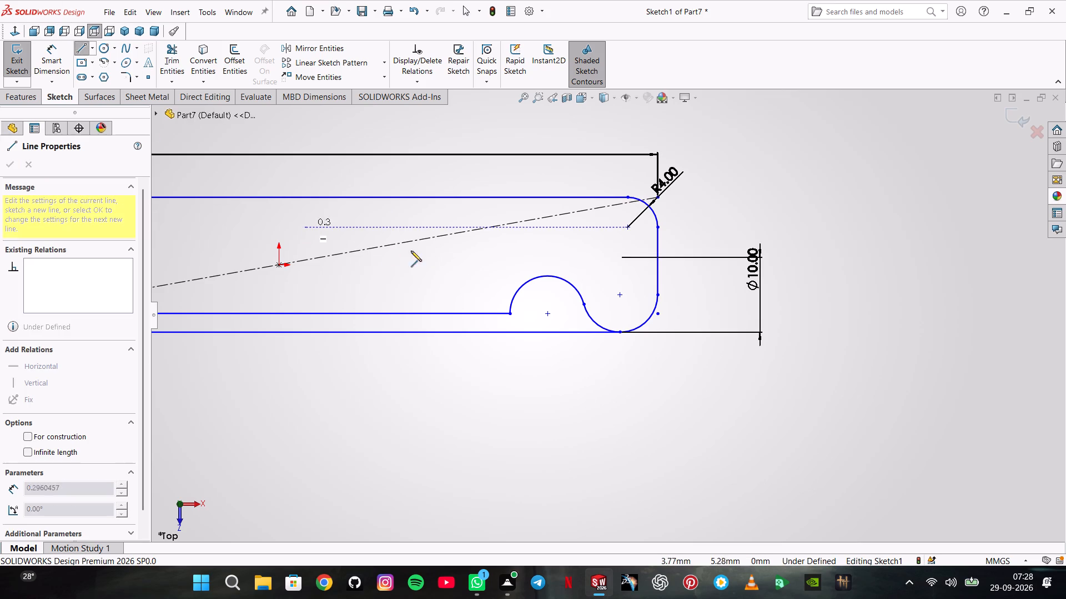
pyautogui.click(594, 271)
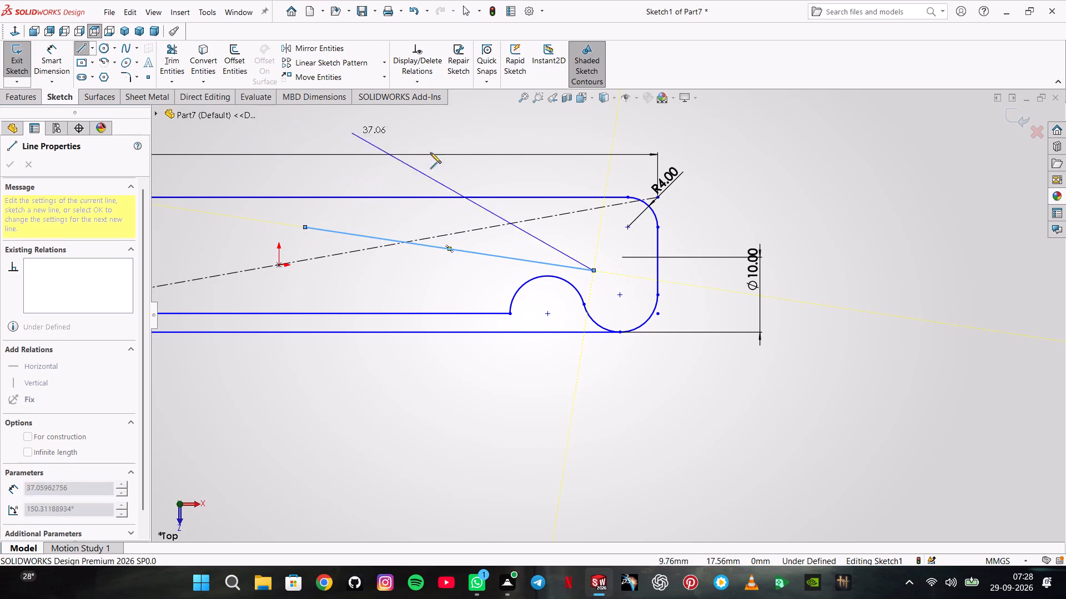
pyautogui.doubleClick(529, 181)
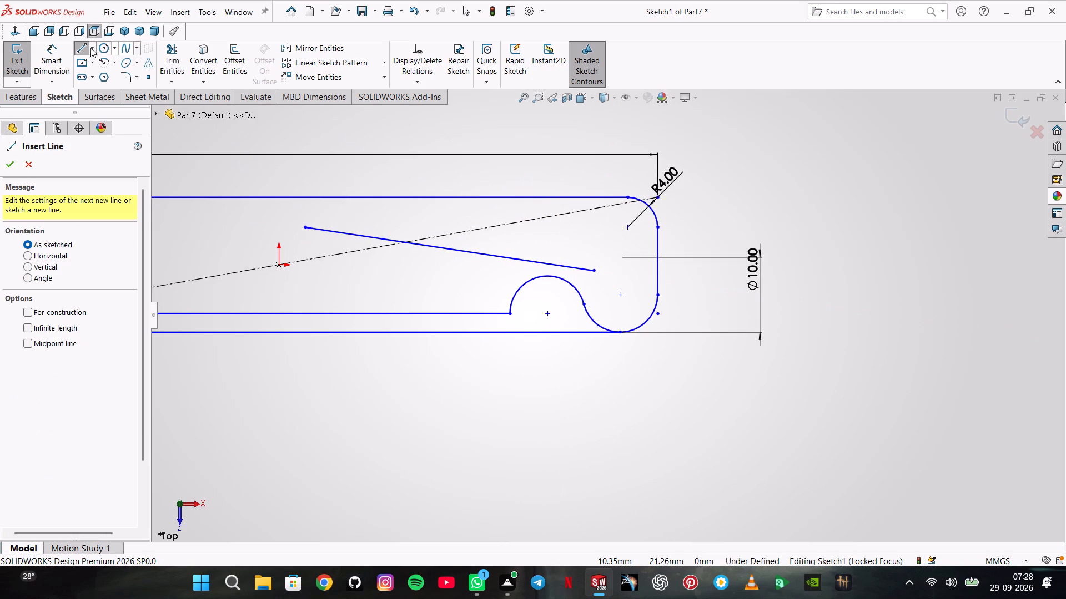
# Dimension the angle between the sloping line and the profile's bottom edge as 12°.
pyautogui.click(66, 48)
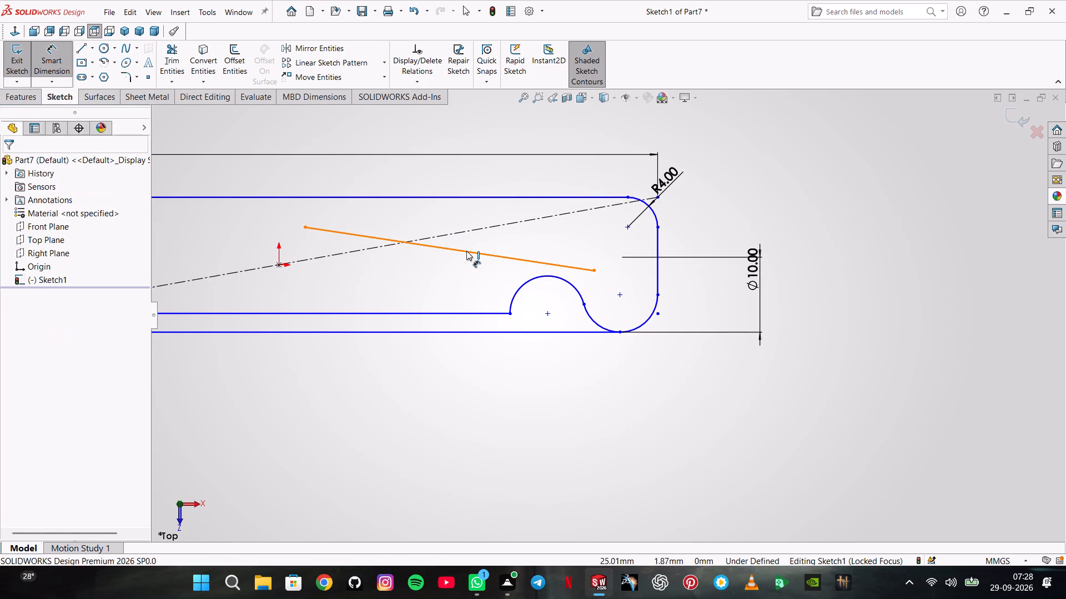
pyautogui.click(466, 251)
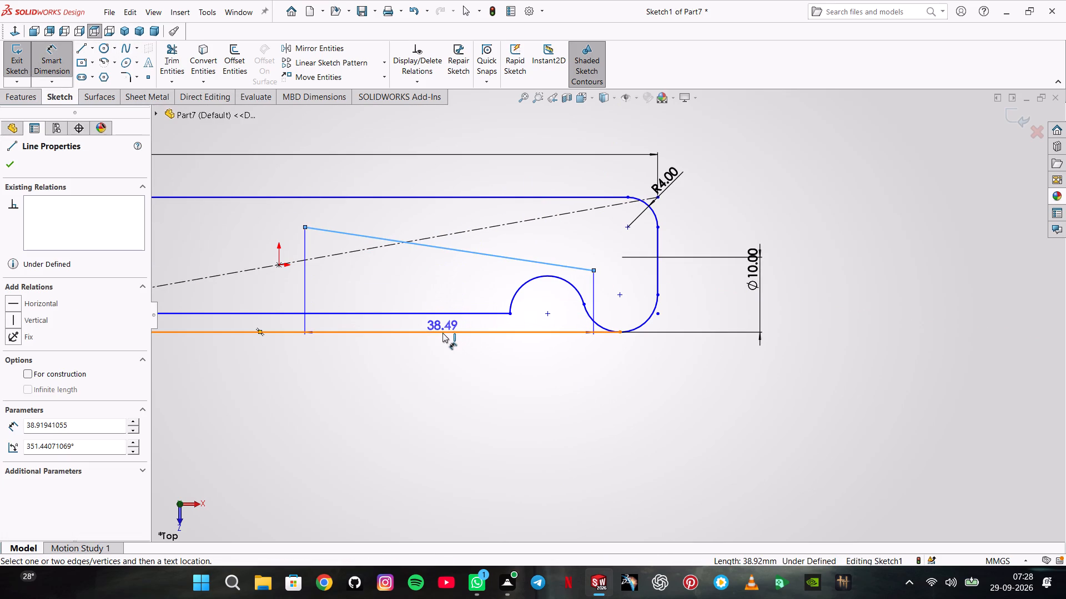
pyautogui.click(443, 333)
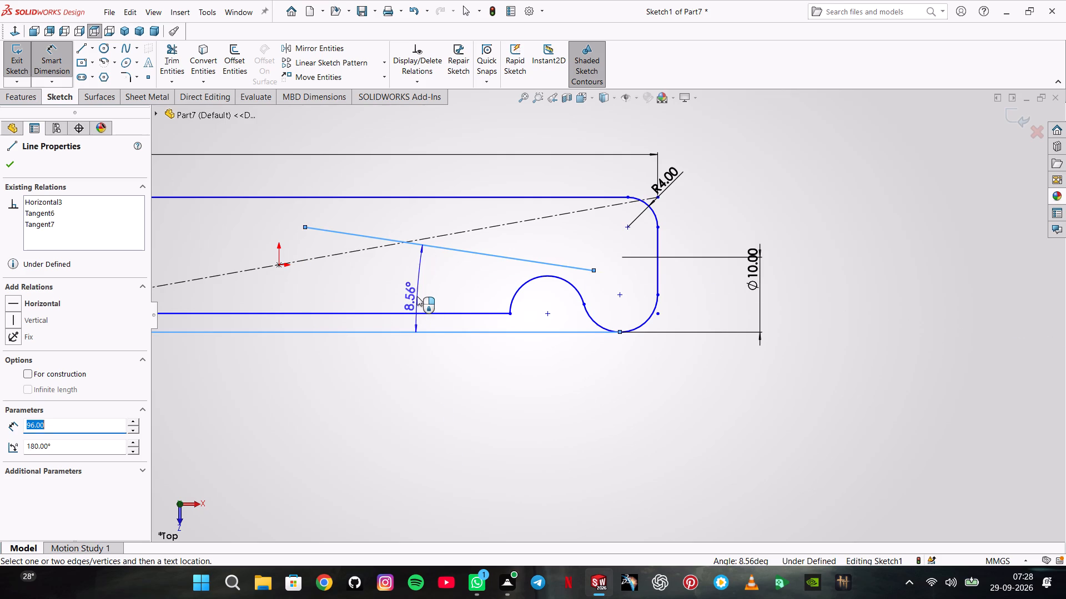
pyautogui.click(417, 296)
pyautogui.write('12')
pyautogui.press('Return')
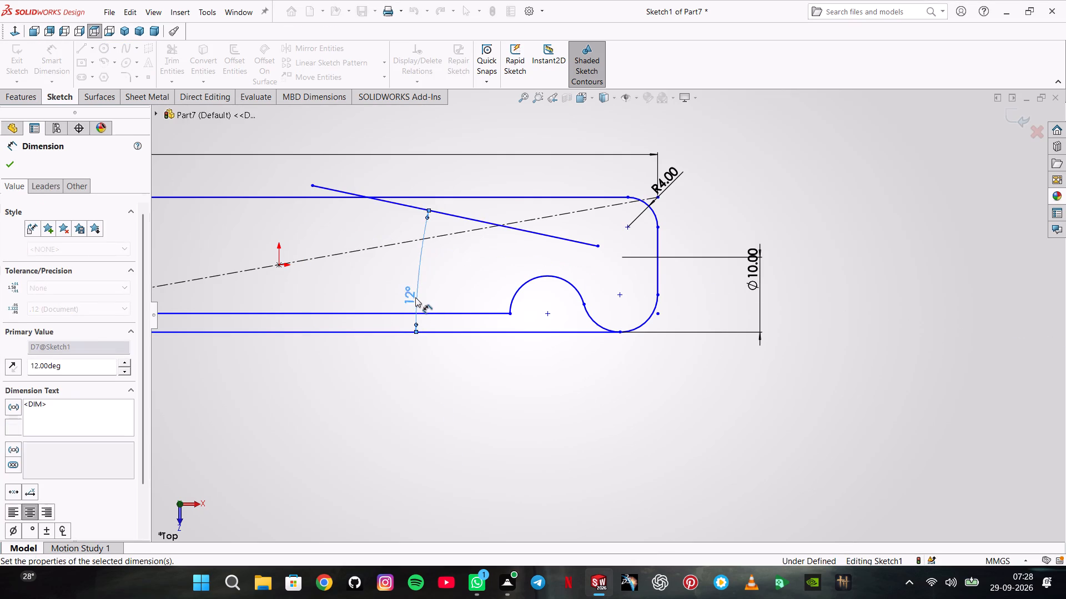
pyautogui.press('Escape')
# Make the sloping line tangent to the raised arc.
pyautogui.click(527, 231)
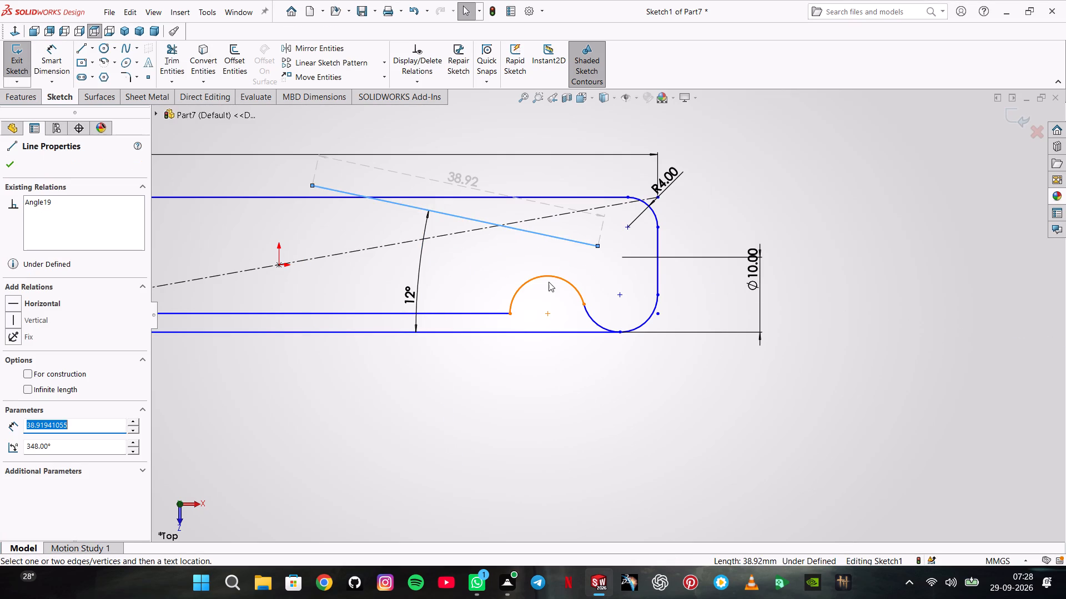
pyautogui.keyDown('shift'); pyautogui.click(547, 279); pyautogui.keyUp('shift')
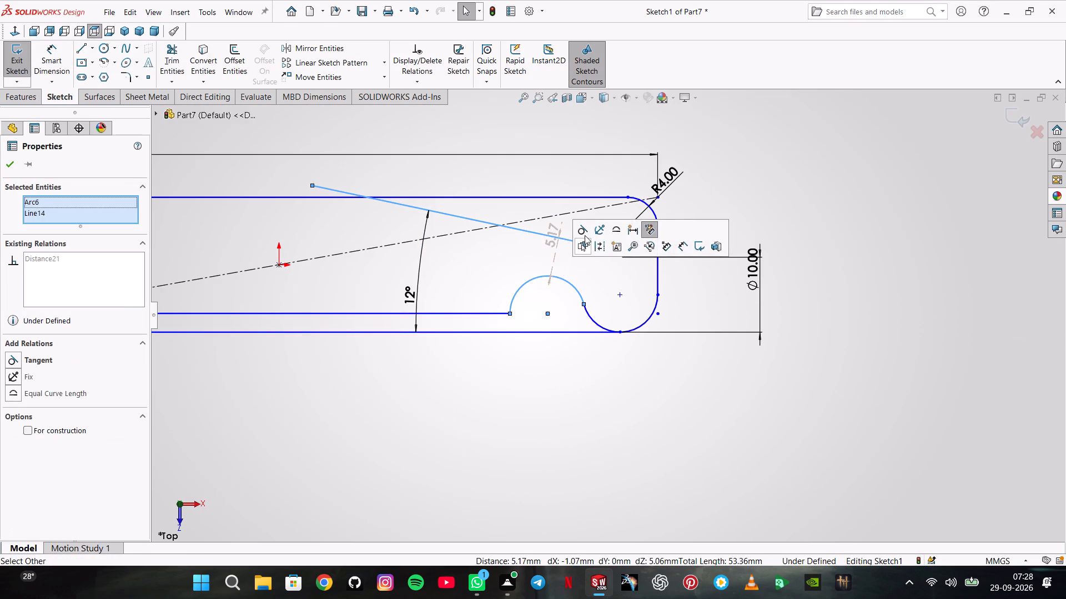
pyautogui.click(585, 235)
pyautogui.click(547, 179)
# Trim the sloping line's end beyond its tangent point and the raised arc's portion between that point and the offset line.
pyautogui.click(160, 44)
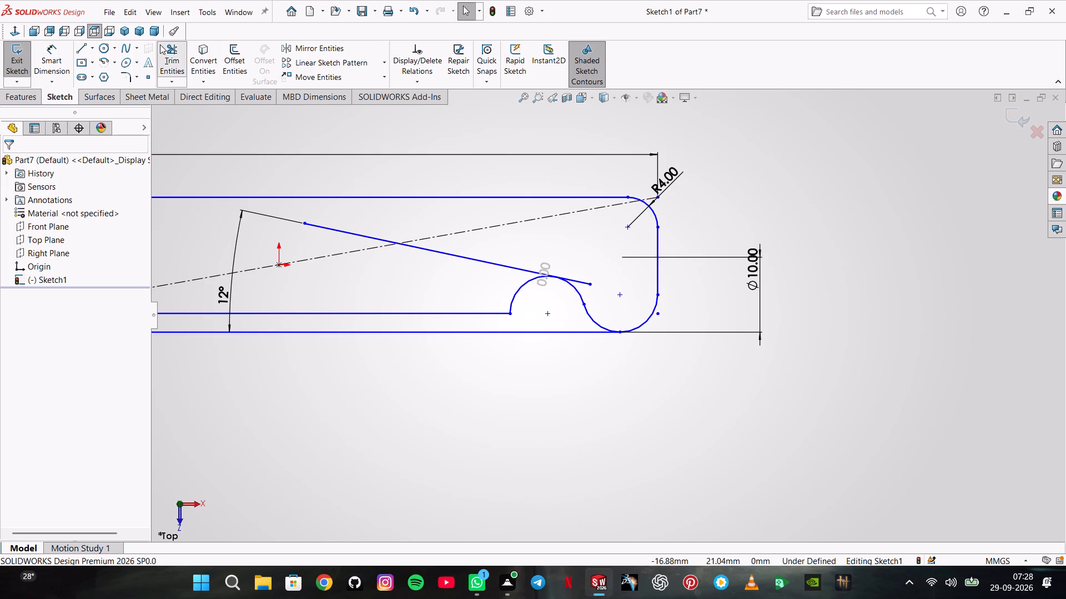
pyautogui.click(582, 279)
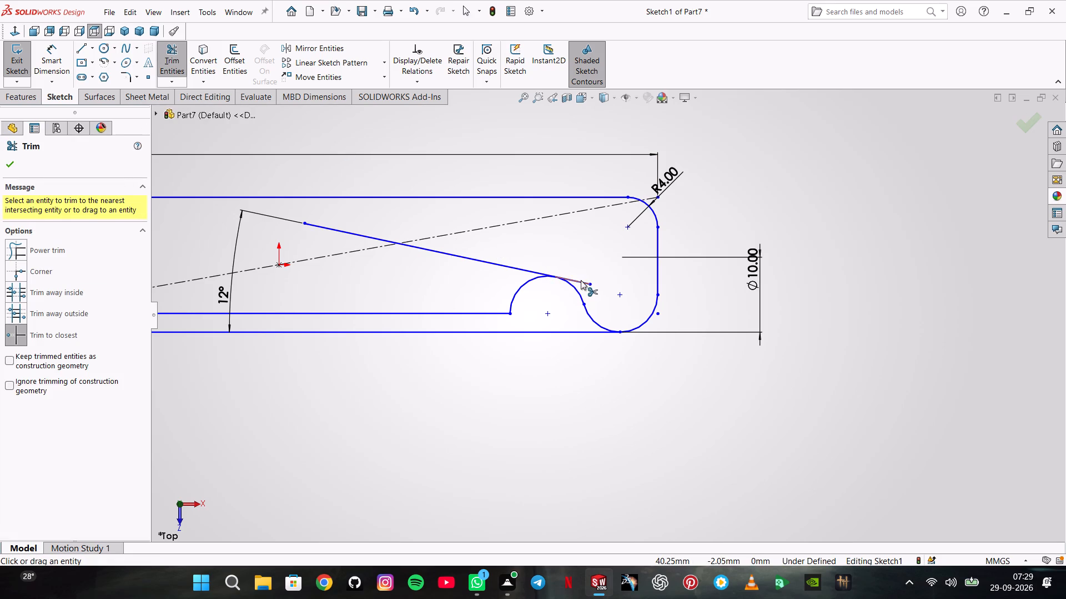
pyautogui.click(581, 281)
pyautogui.press('Escape')
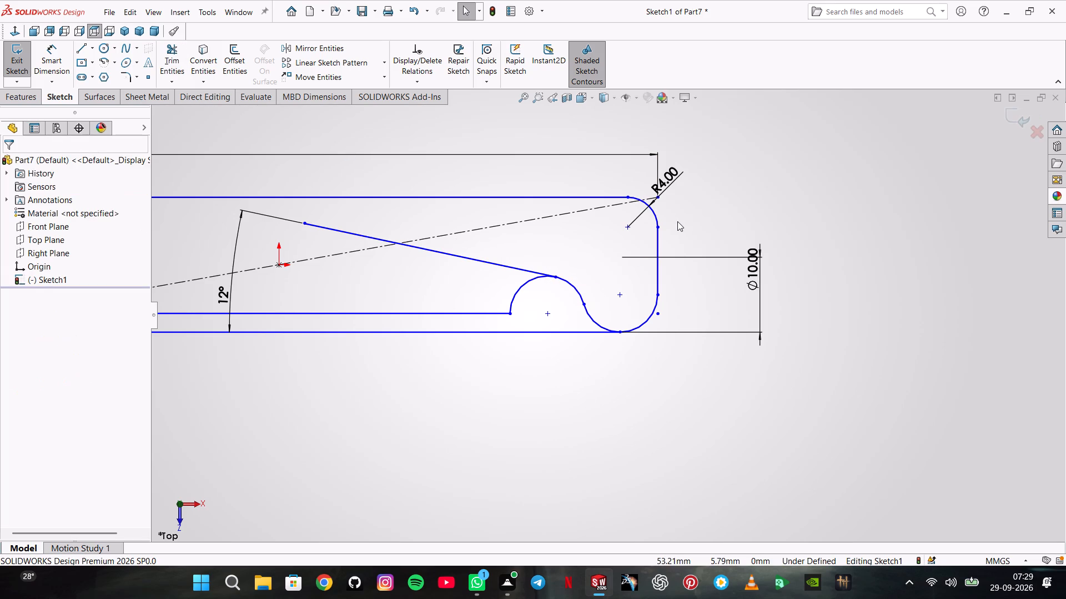
pyautogui.click(179, 55)
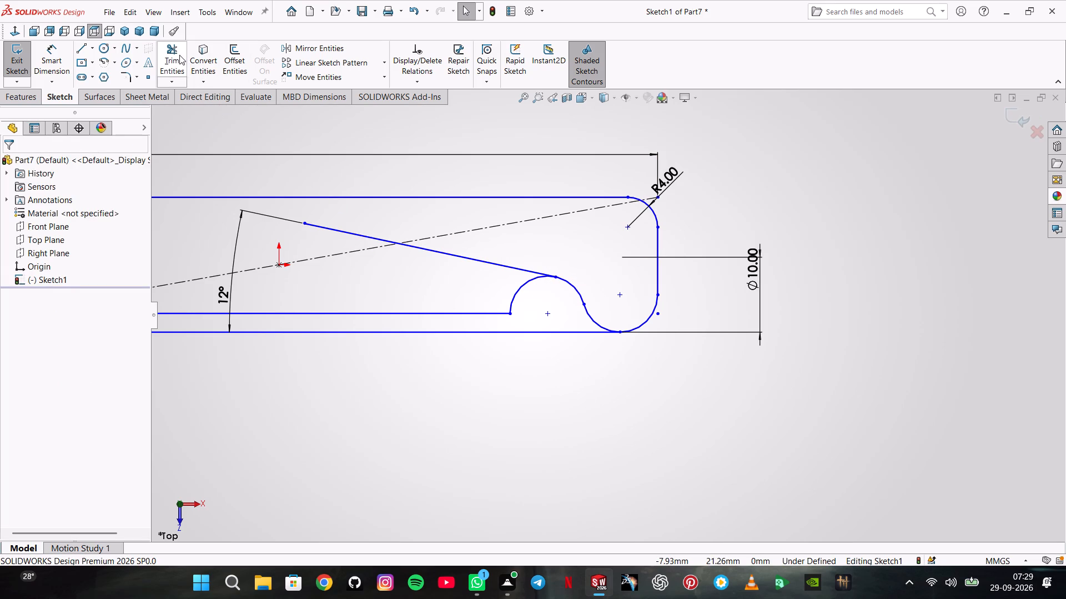
pyautogui.click(522, 288)
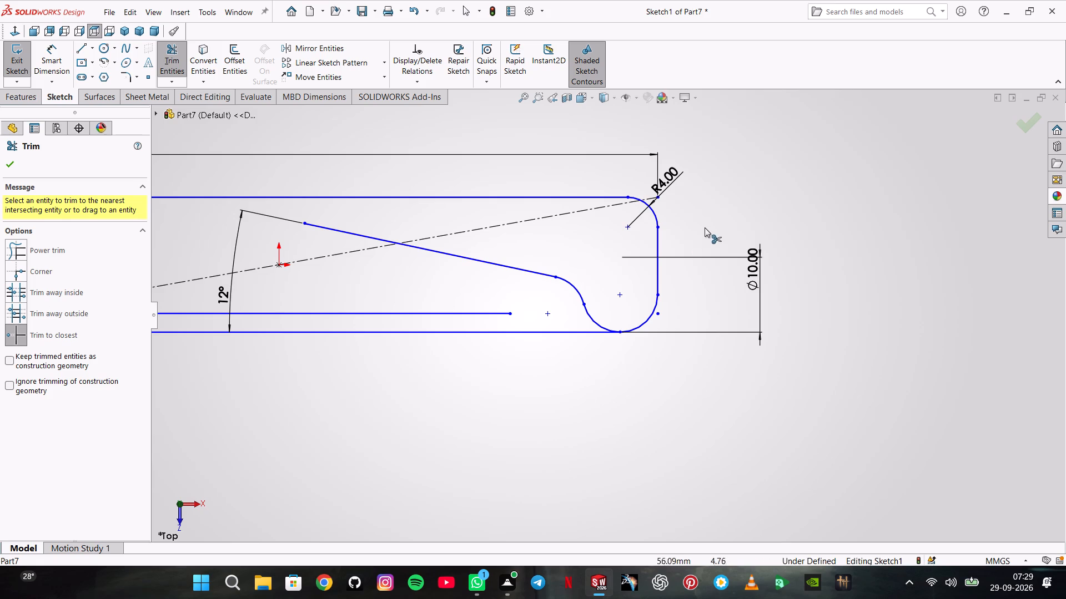
pyautogui.press('Escape')
pyautogui.press('Escape')
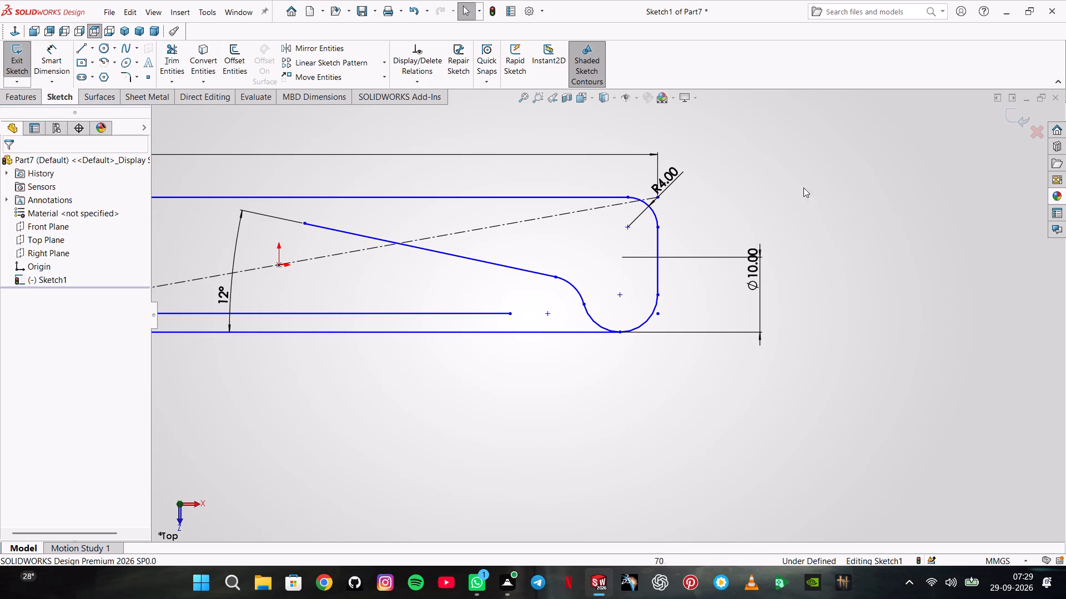
# Sketch a circle between the sloping line and offset line, with its centre 22.5 mm horizontally from the raised arc's centre.
pyautogui.click(105, 49)
pyautogui.click(389, 277)
pyautogui.click(368, 264)
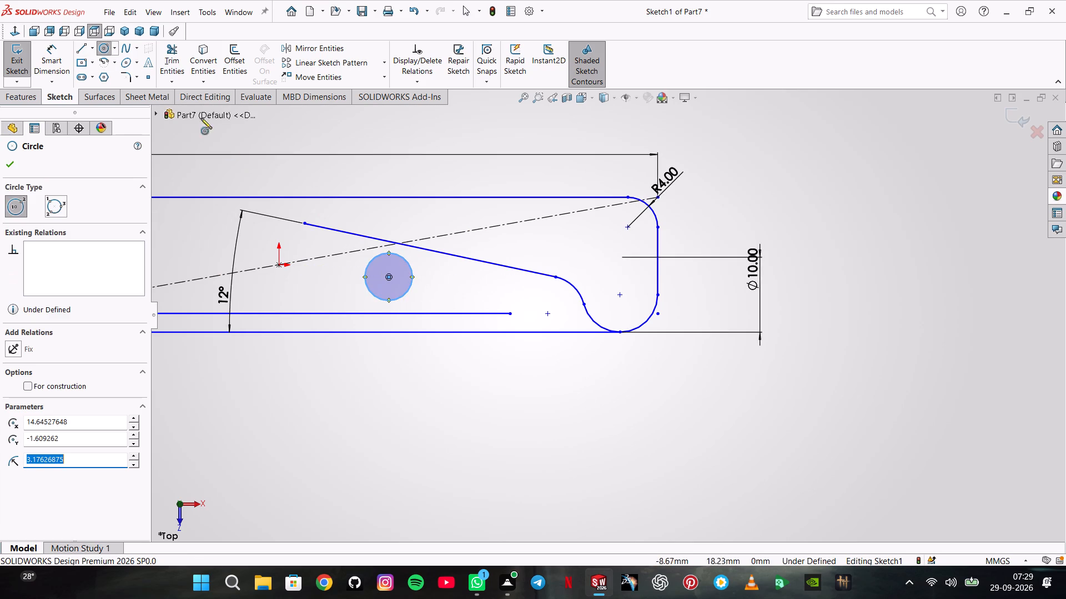
pyautogui.click(63, 54)
pyautogui.click(389, 276)
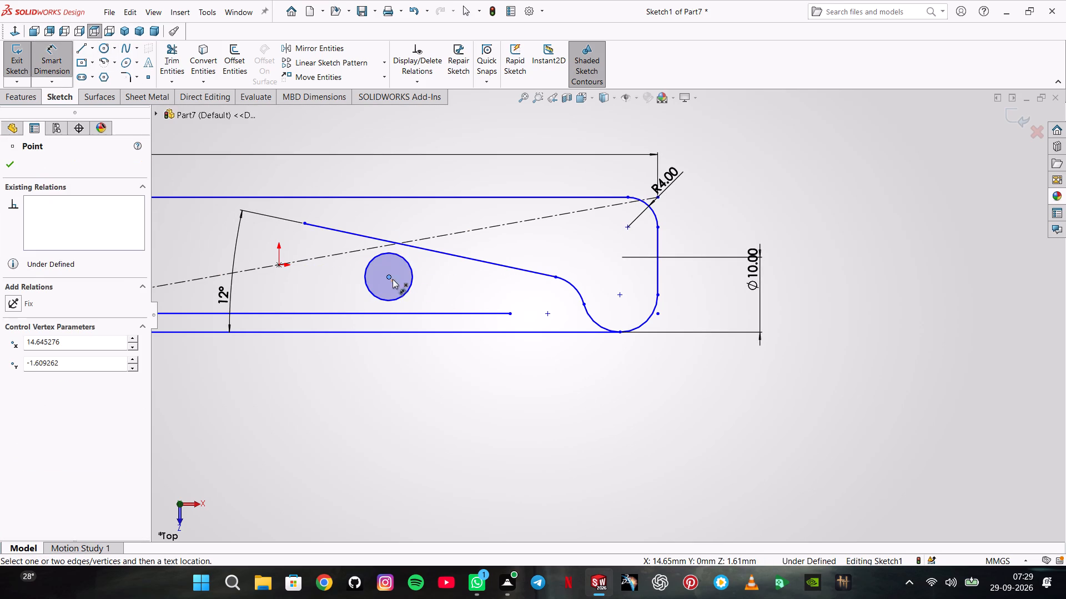
pyautogui.click(547, 313)
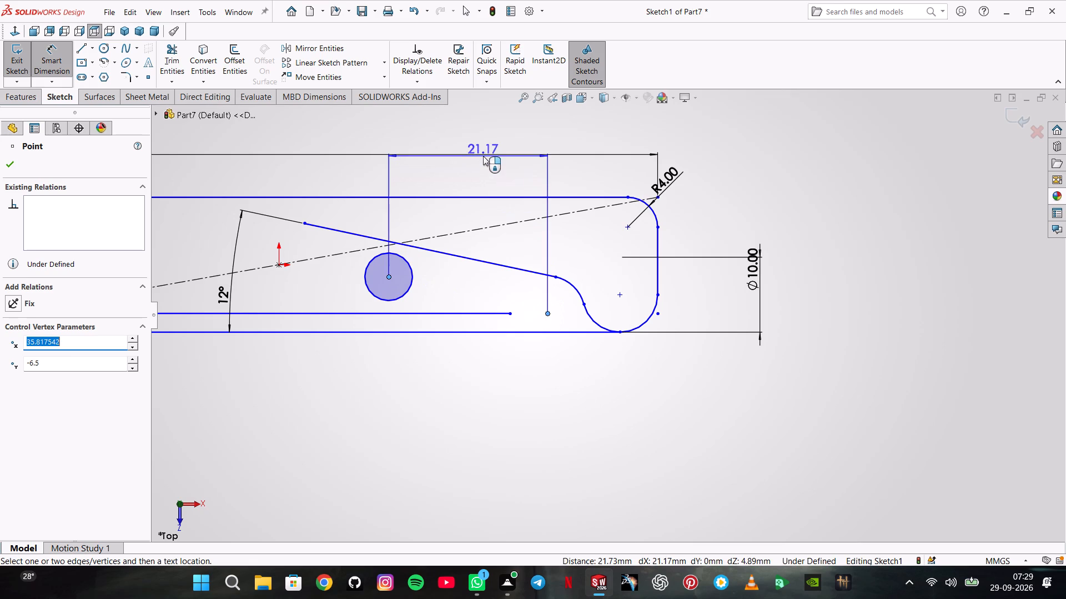
pyautogui.click(485, 165)
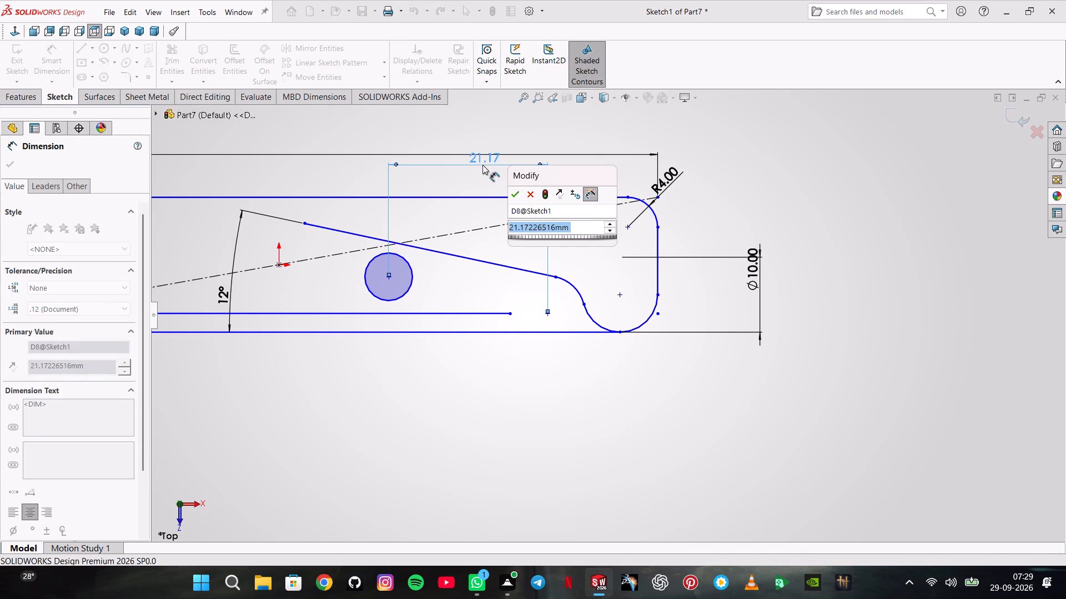
pyautogui.write('22.5')
pyautogui.press('Return')
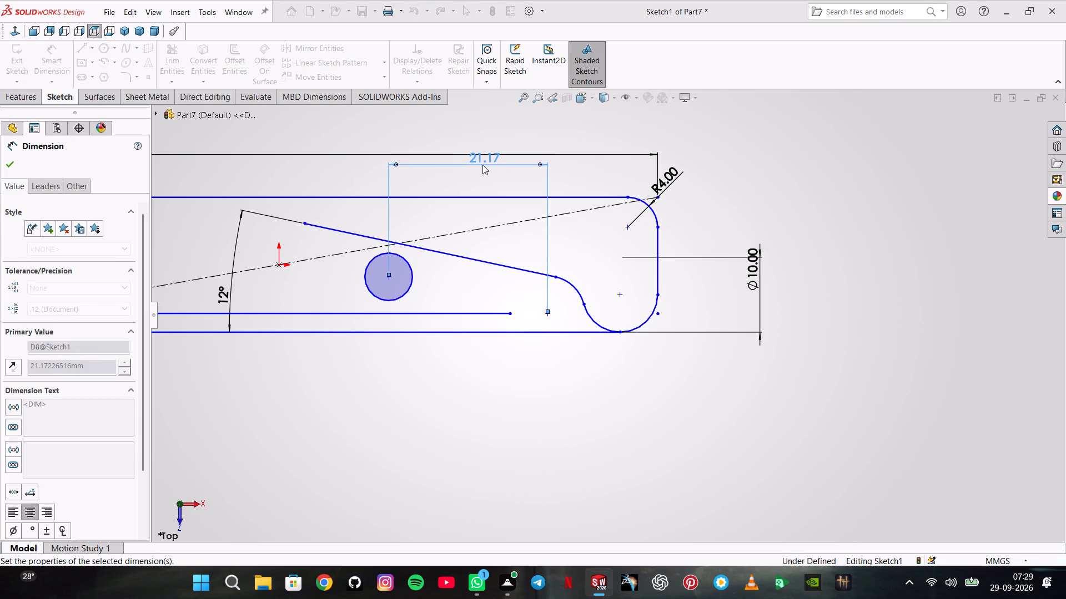
pyautogui.moveTo(481, 163); pyautogui.dragTo(482, 180)
# Dimension the new circle's diameter as 10 mm.
pyautogui.click(62, 69)
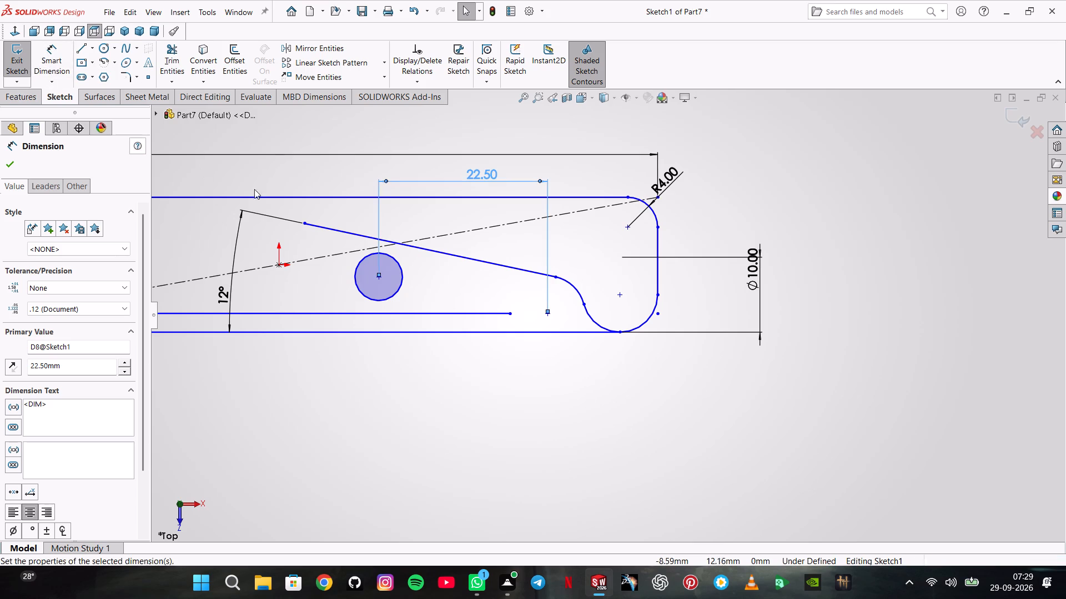
pyautogui.press('Escape')
pyautogui.click(43, 46)
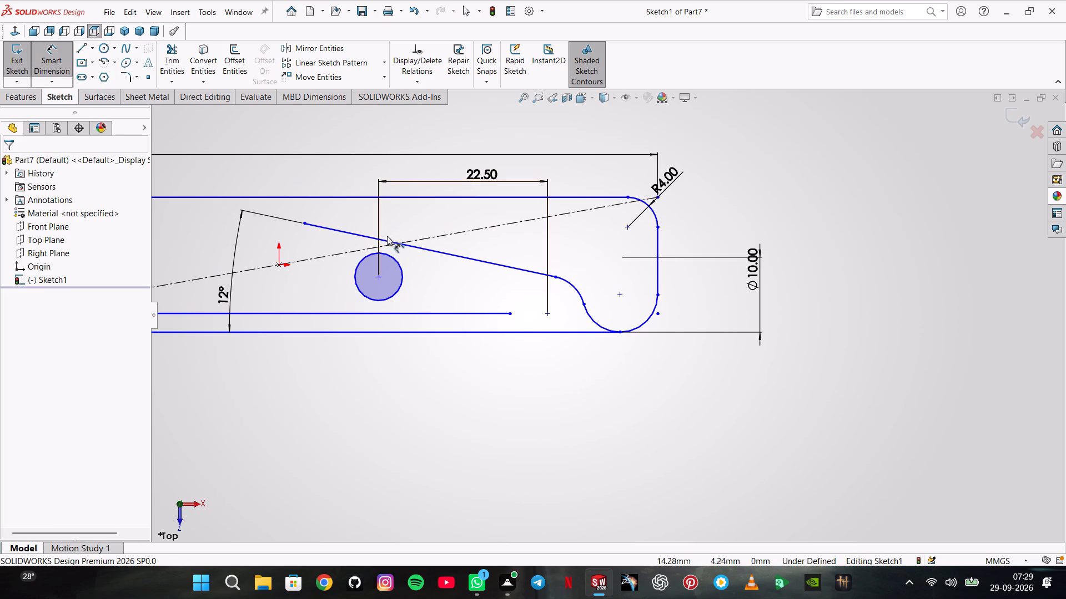
pyautogui.click(402, 268)
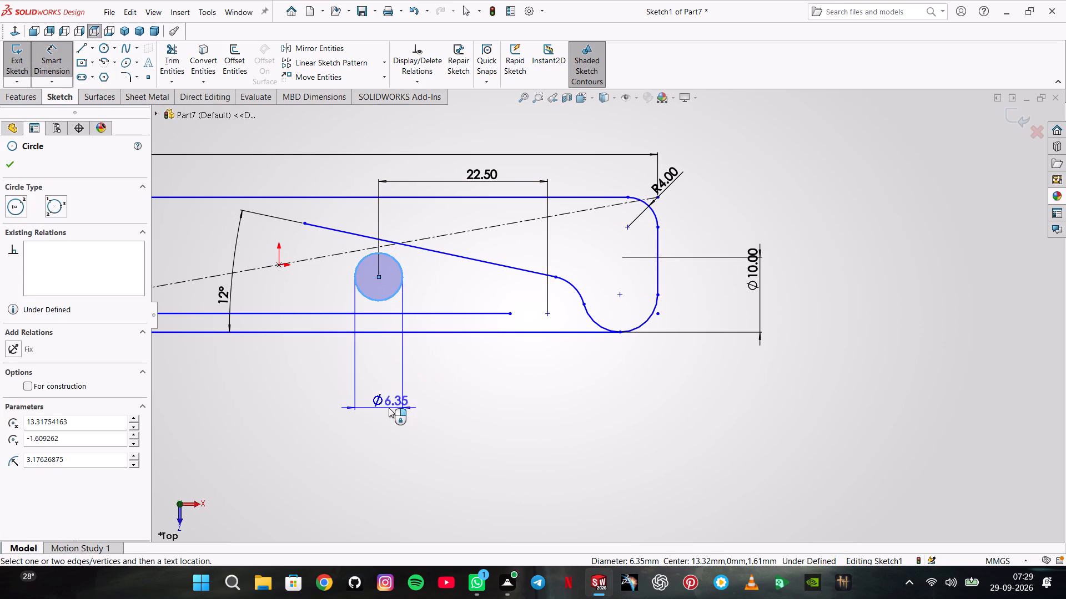
pyautogui.click(389, 408)
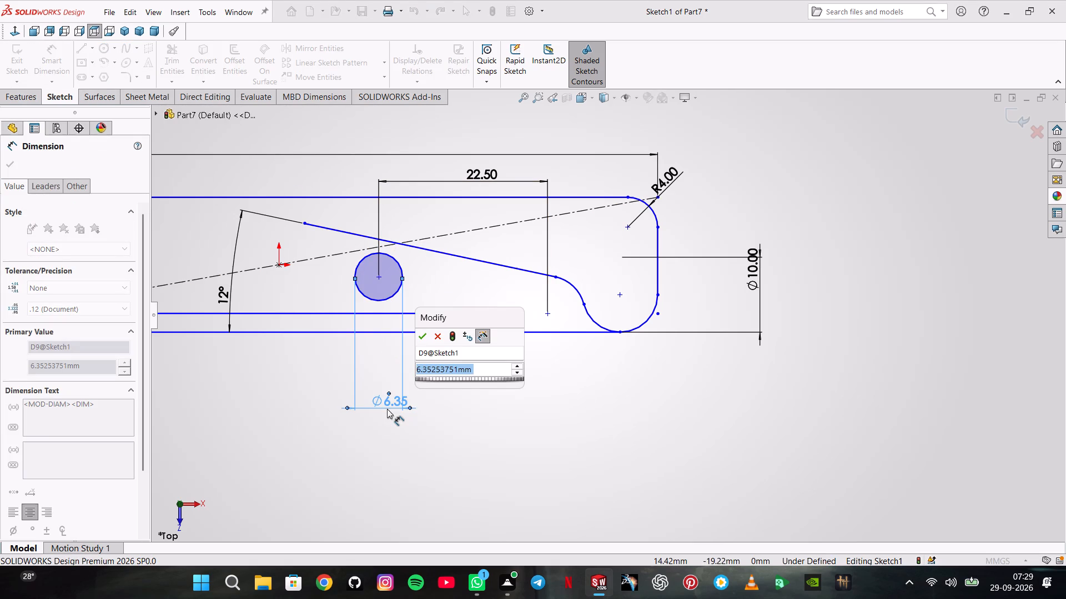
pyautogui.write('10')
pyautogui.press('Return')
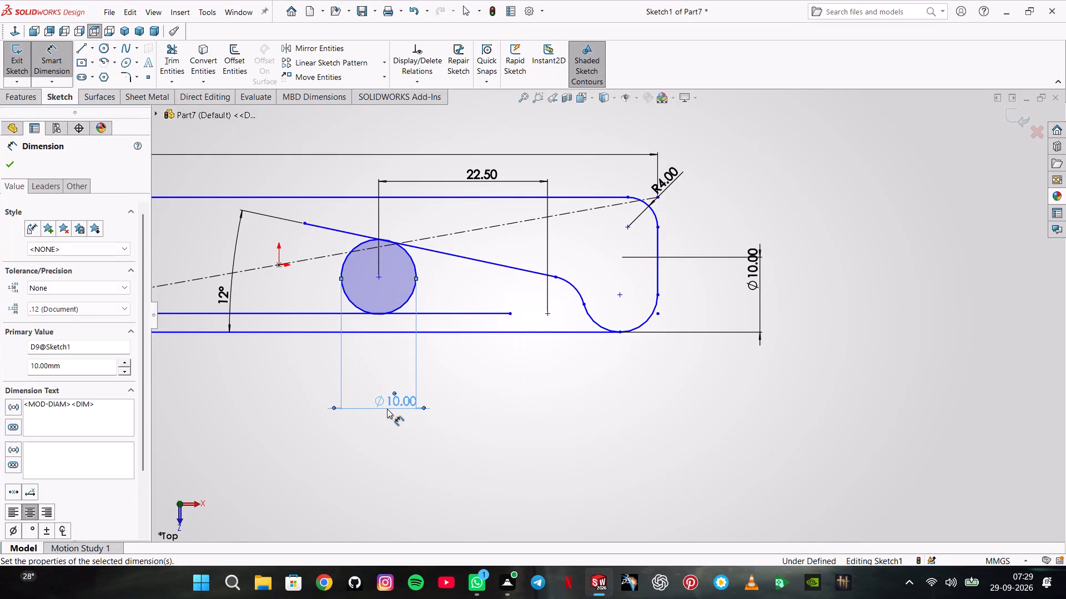
pyautogui.press('Escape')
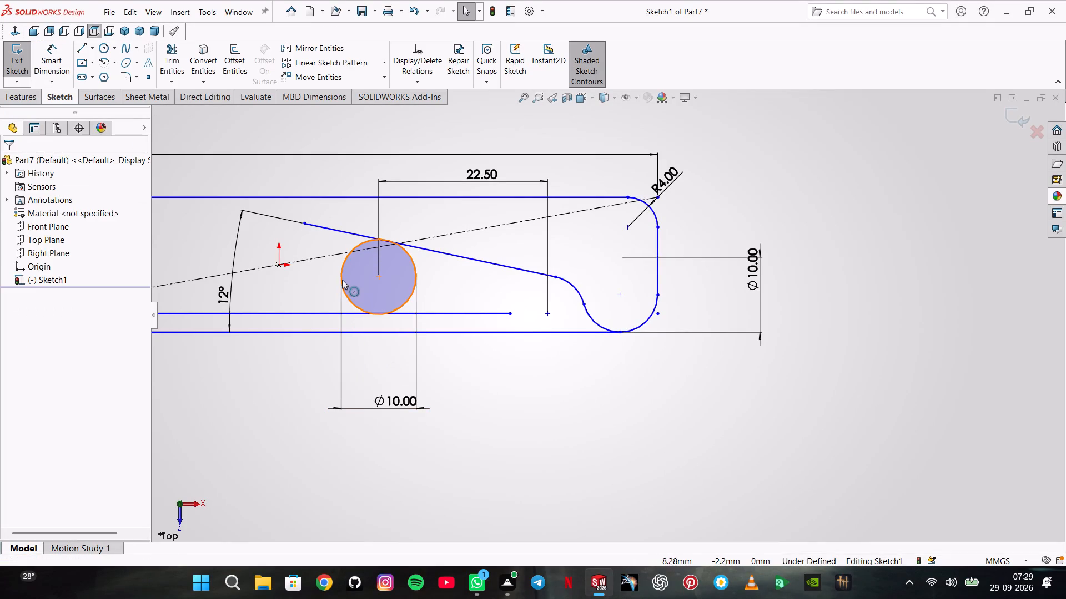
# Make the 10 mm circle tangent to the sloping line.
pyautogui.click(343, 279)
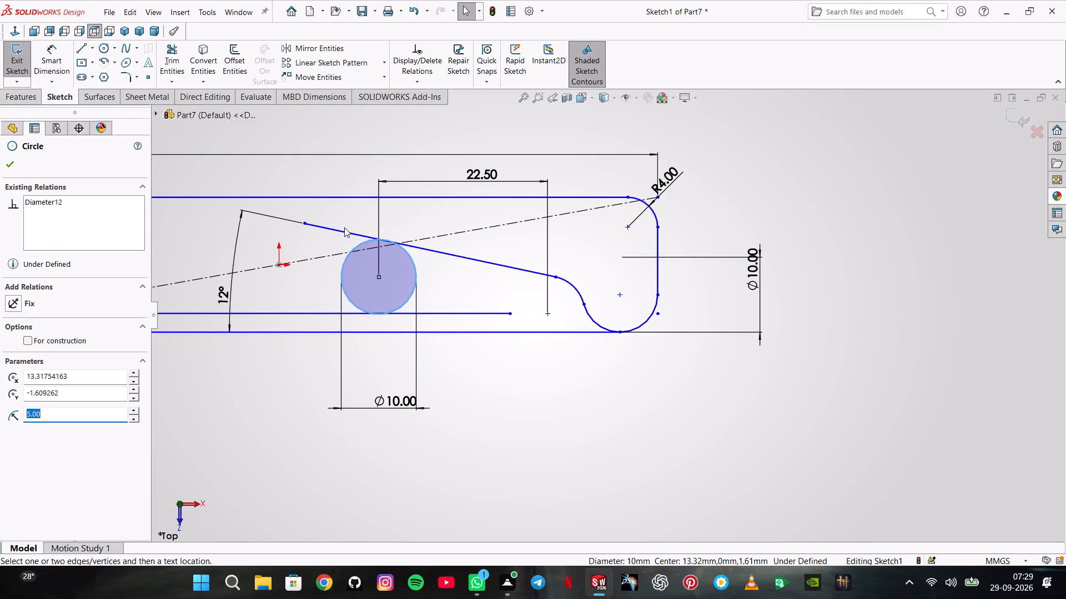
pyautogui.keyDown('shift'); pyautogui.click(346, 231); pyautogui.keyUp('shift')
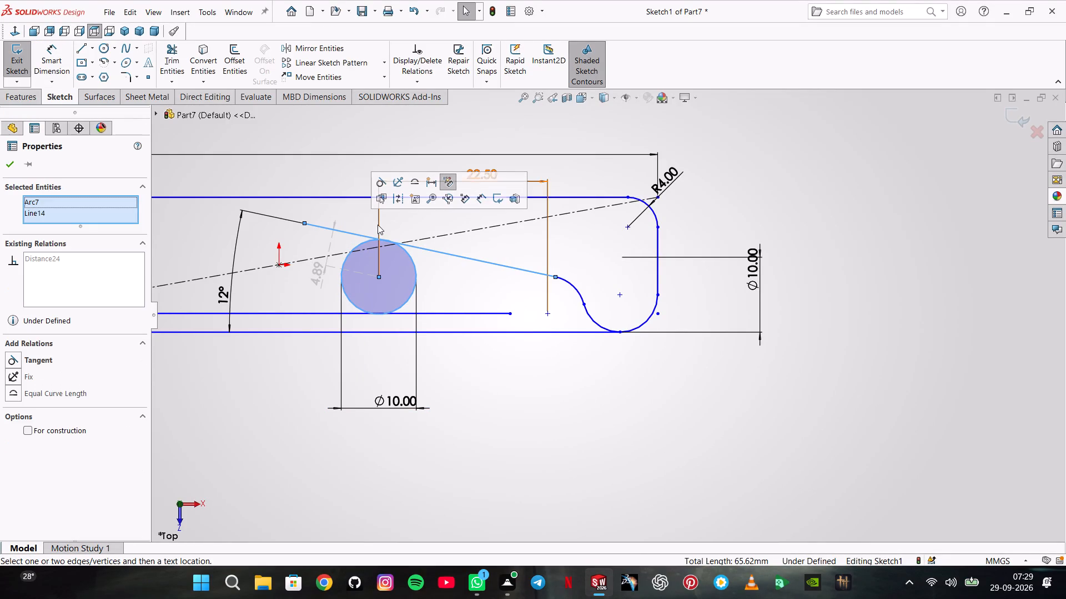
pyautogui.click(381, 188)
pyautogui.click(344, 175)
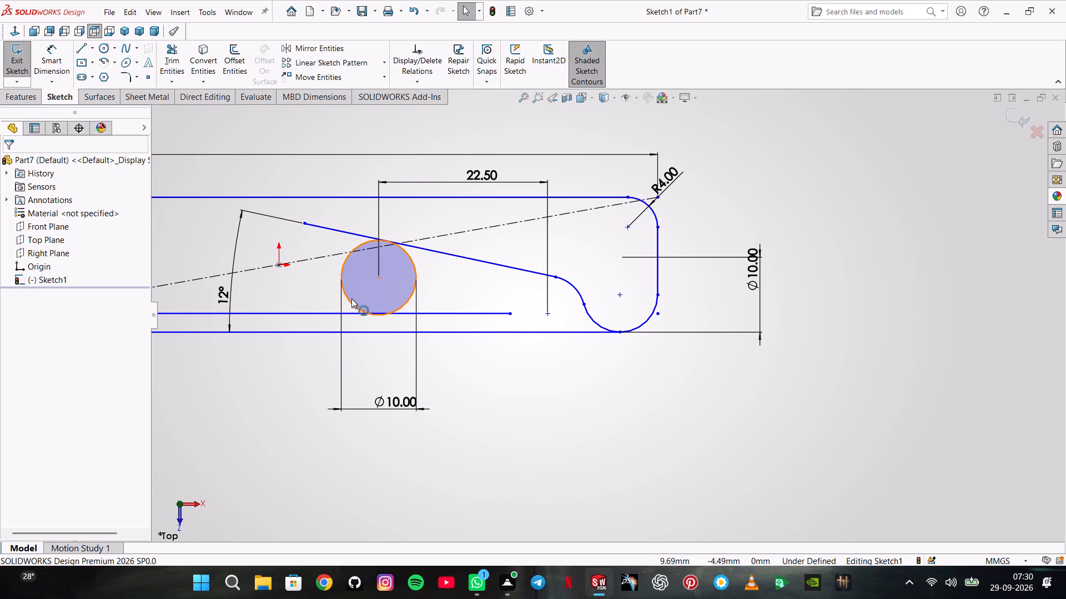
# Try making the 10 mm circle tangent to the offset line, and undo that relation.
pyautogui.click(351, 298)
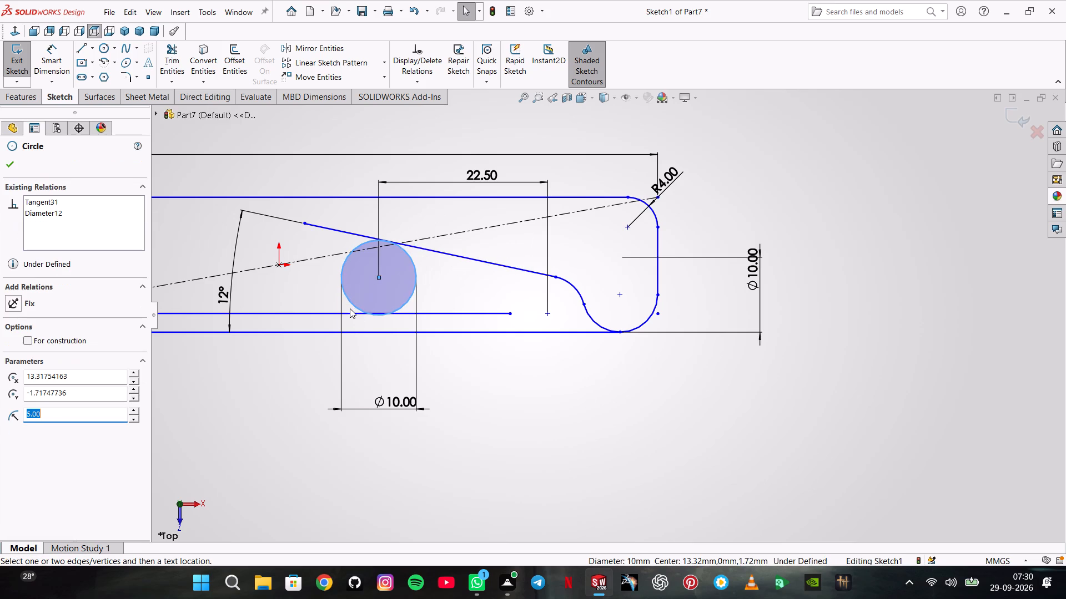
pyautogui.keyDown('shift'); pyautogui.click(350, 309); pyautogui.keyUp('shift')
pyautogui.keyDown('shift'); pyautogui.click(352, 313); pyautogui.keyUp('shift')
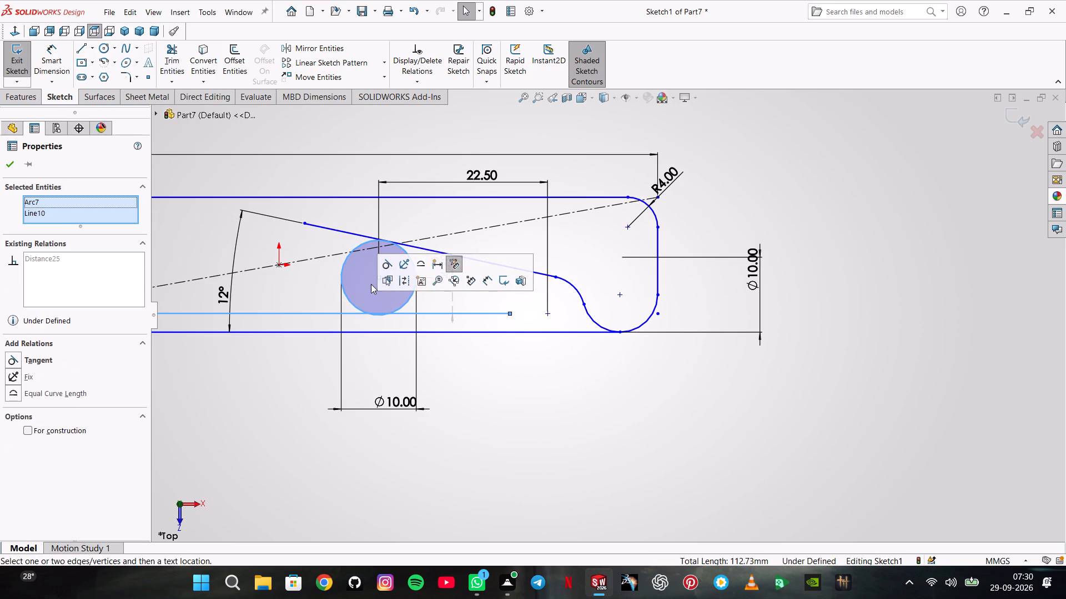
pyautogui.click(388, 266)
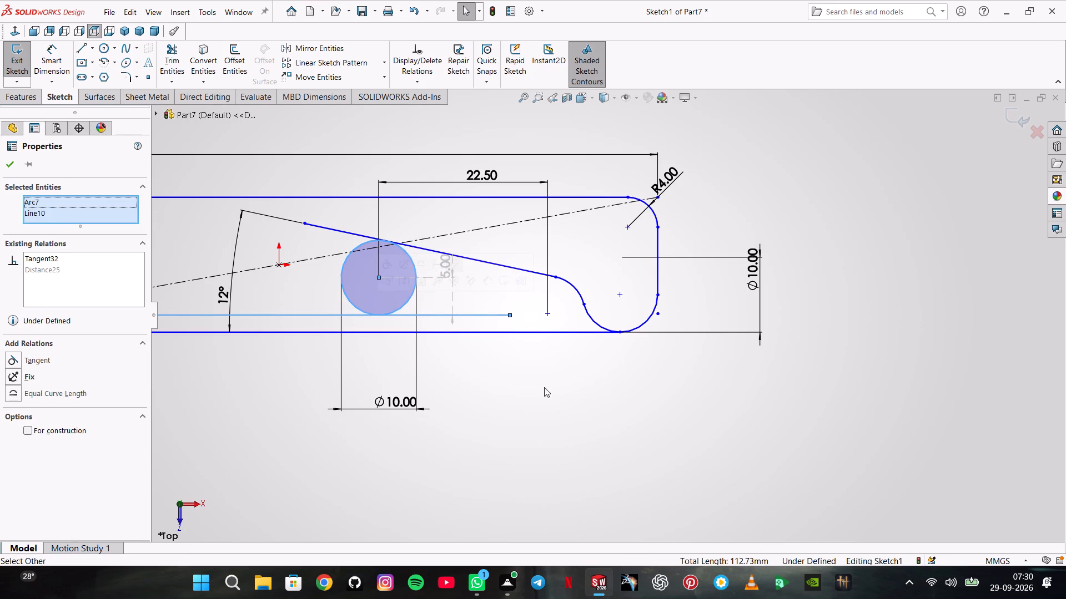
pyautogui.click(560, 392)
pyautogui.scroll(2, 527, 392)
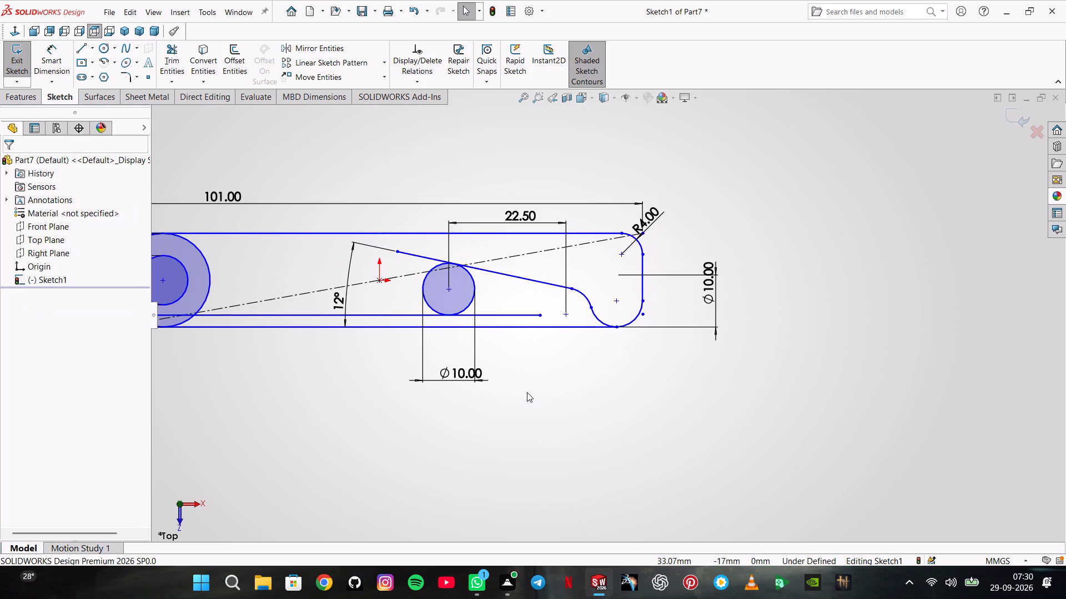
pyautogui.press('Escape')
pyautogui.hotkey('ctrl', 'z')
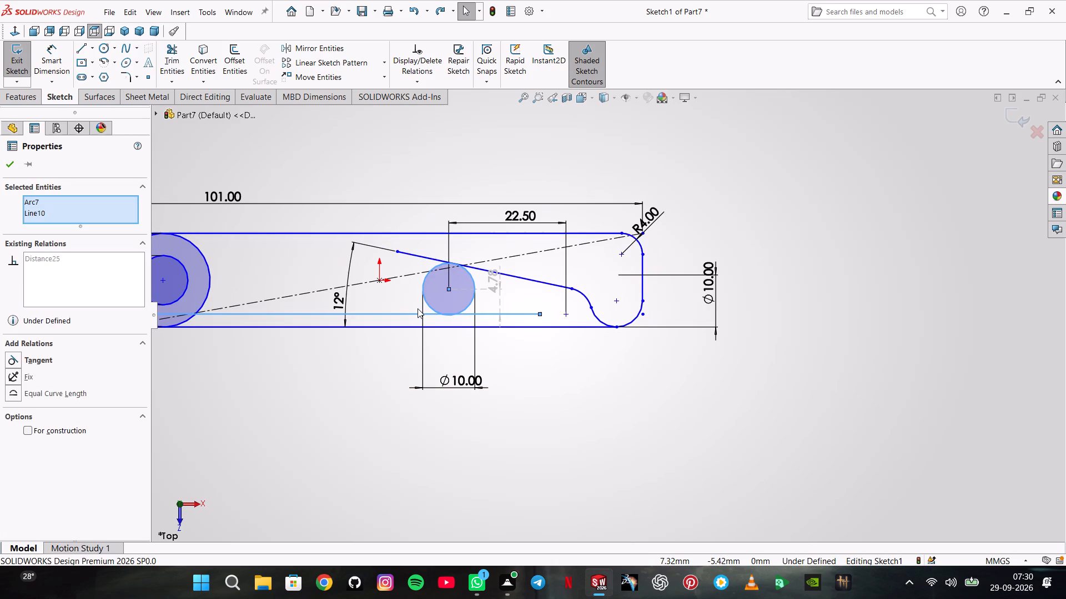
# Undo the last relation and make the 10 mm circle tangent to the sloping line again.
pyautogui.hotkey('ctrl', 'z')
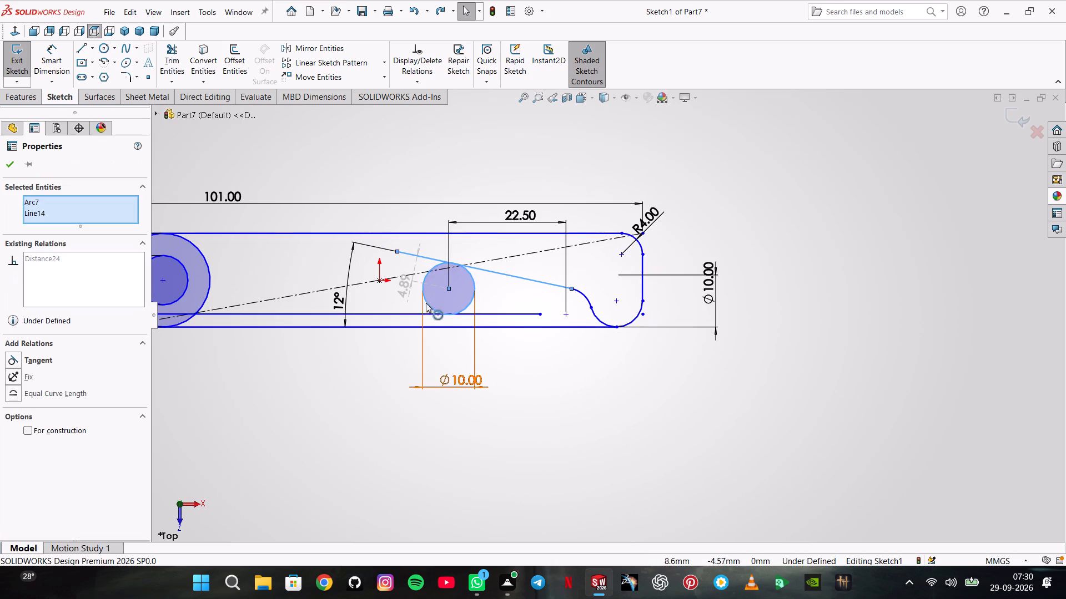
pyautogui.click(41, 358)
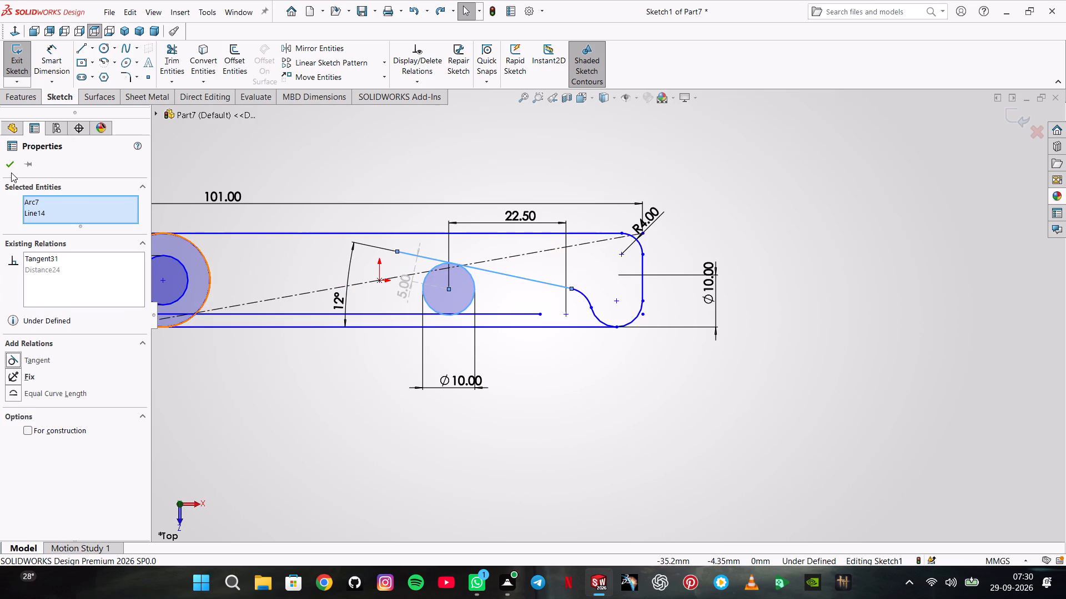
pyautogui.click(12, 170)
pyautogui.click(332, 158)
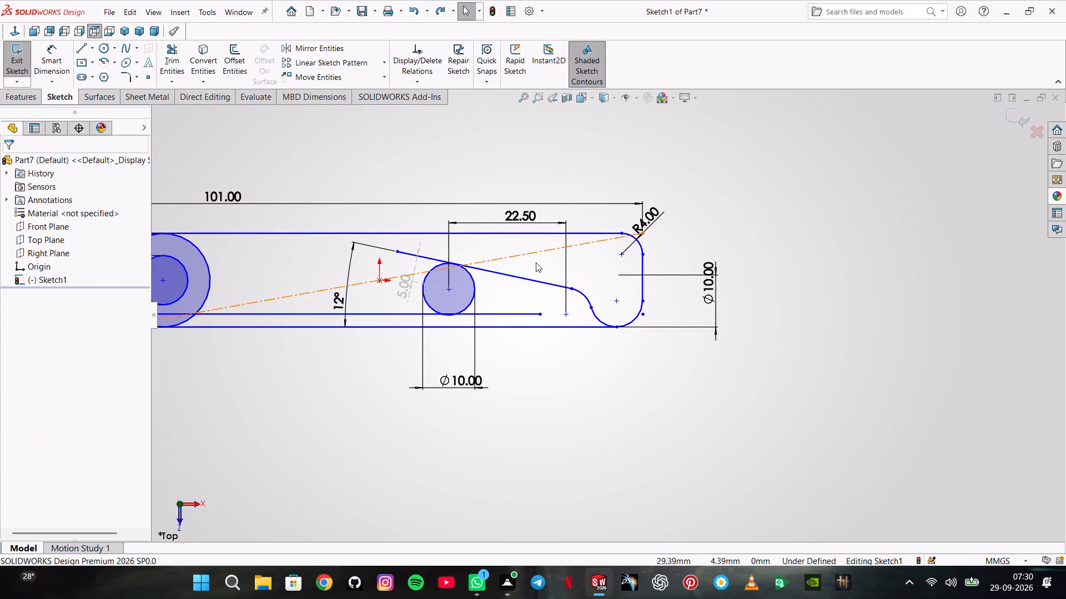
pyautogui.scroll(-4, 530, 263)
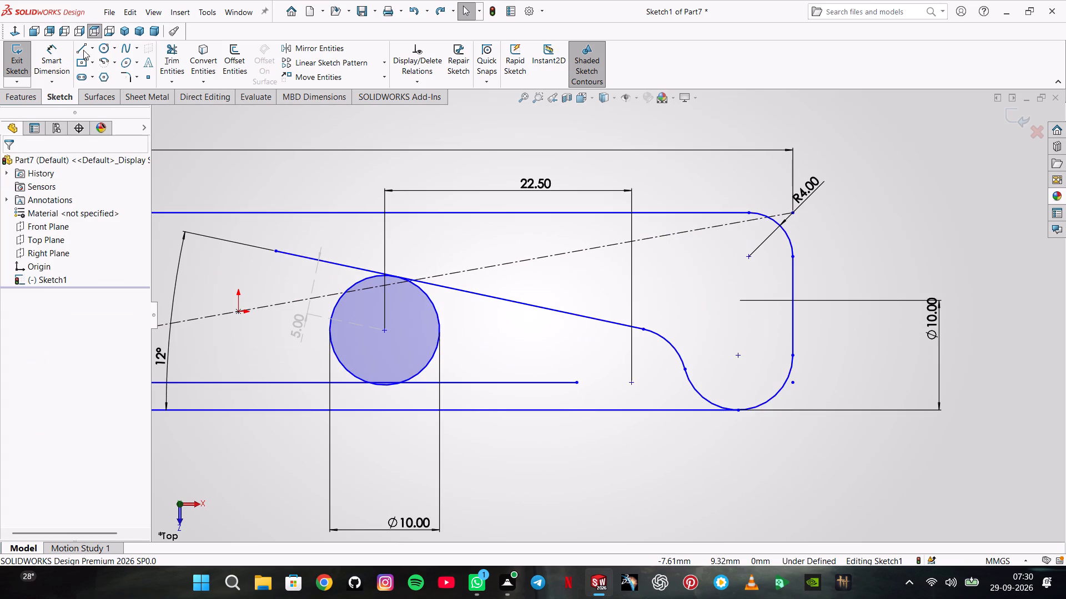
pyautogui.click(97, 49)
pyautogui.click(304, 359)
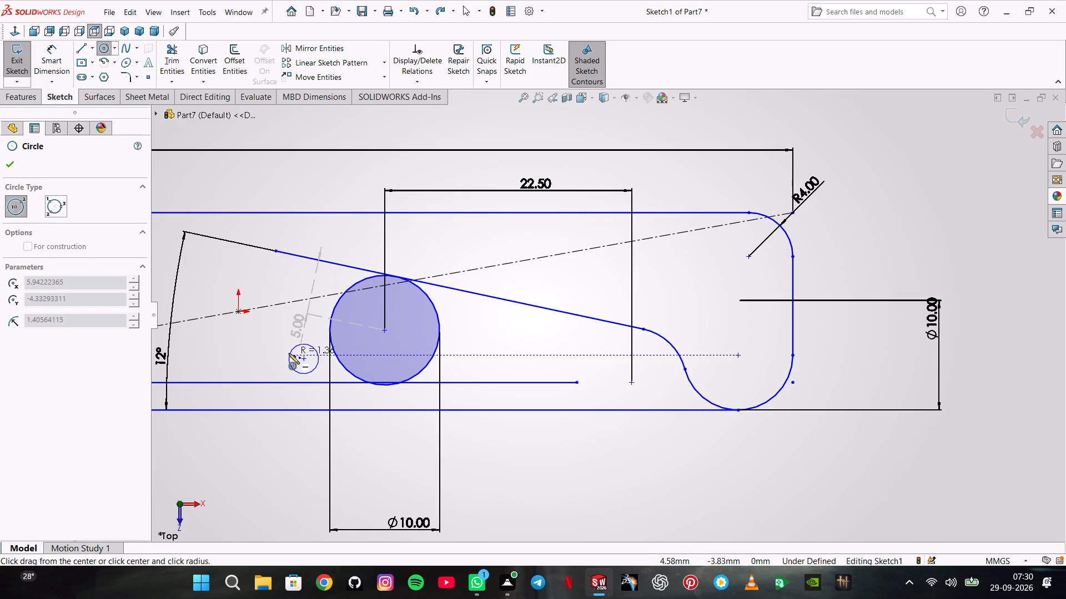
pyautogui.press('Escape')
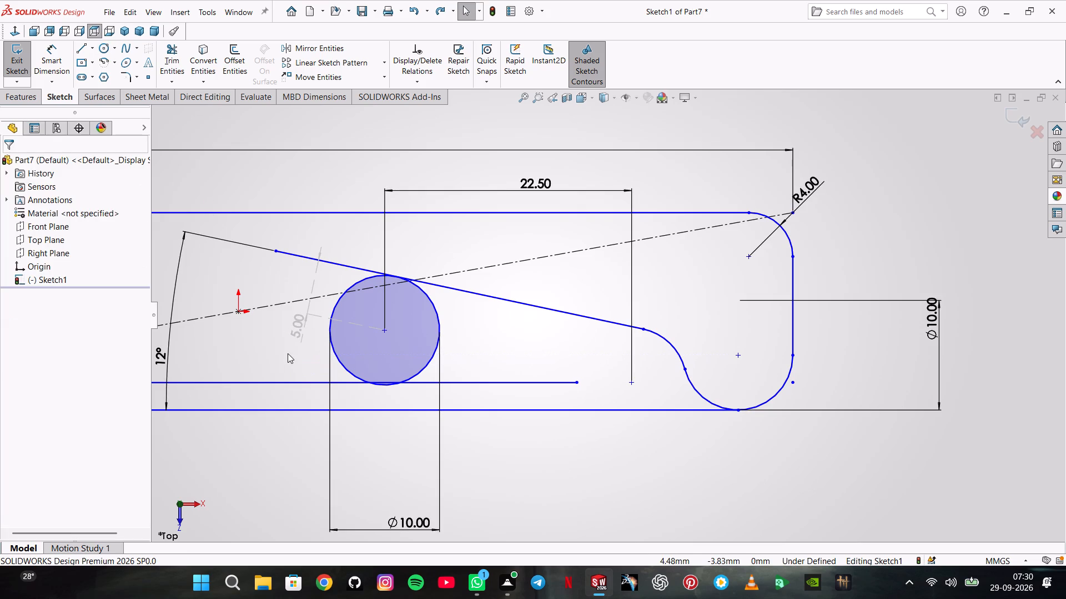
# Sketch a circle about 5.7 mm in diameter centred on the offset line, beside the 10 mm circle toward the origin.
pyautogui.click(103, 49)
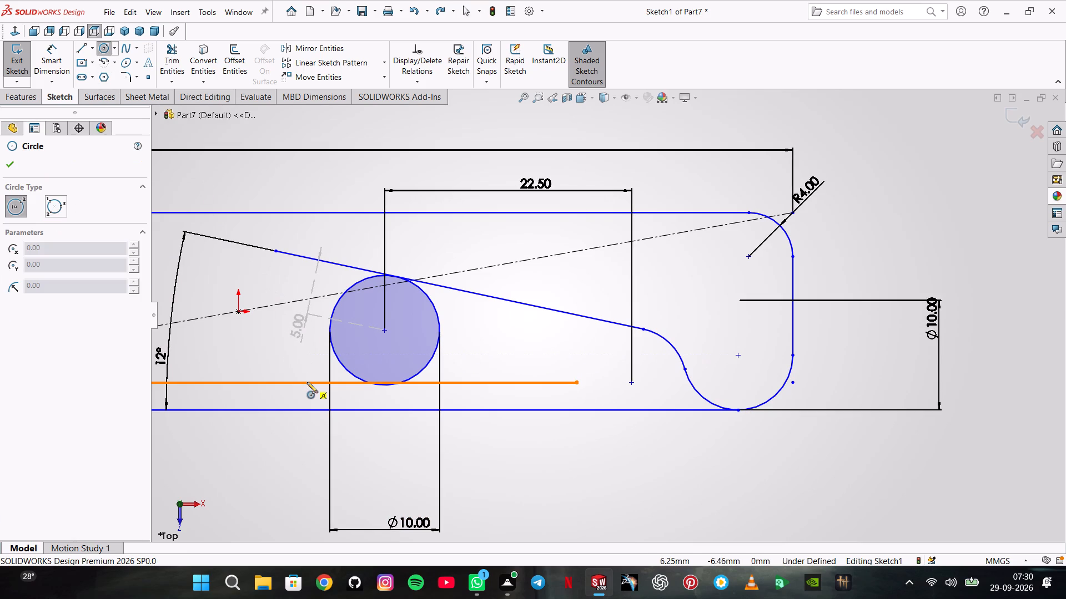
pyautogui.click(307, 382)
pyautogui.click(284, 362)
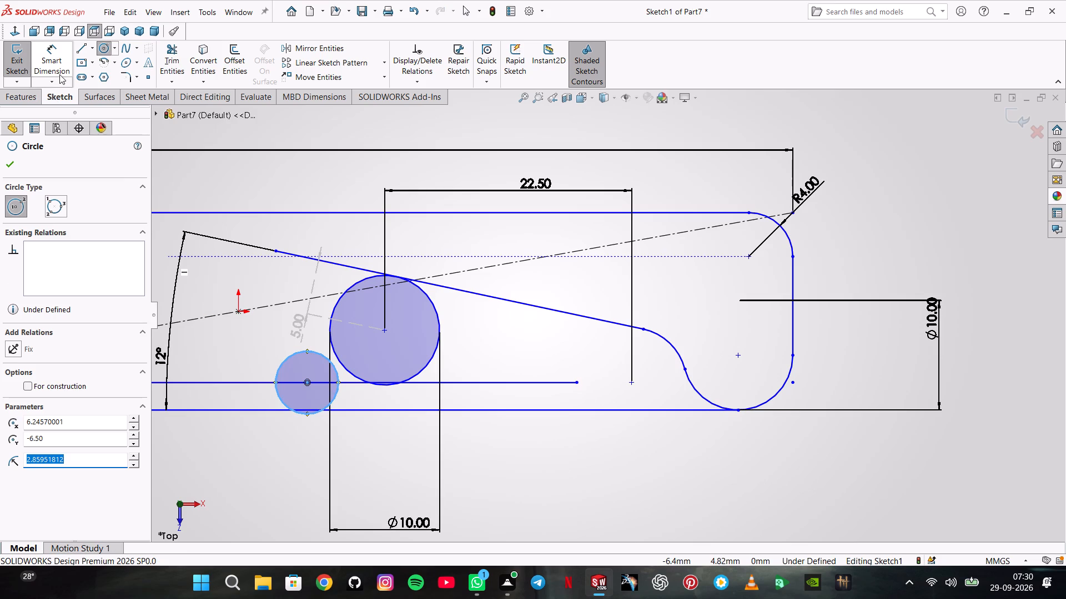
# Dimension the new small circle's diameter as 5 mm.
pyautogui.click(59, 74)
pyautogui.click(294, 357)
pyautogui.click(241, 339)
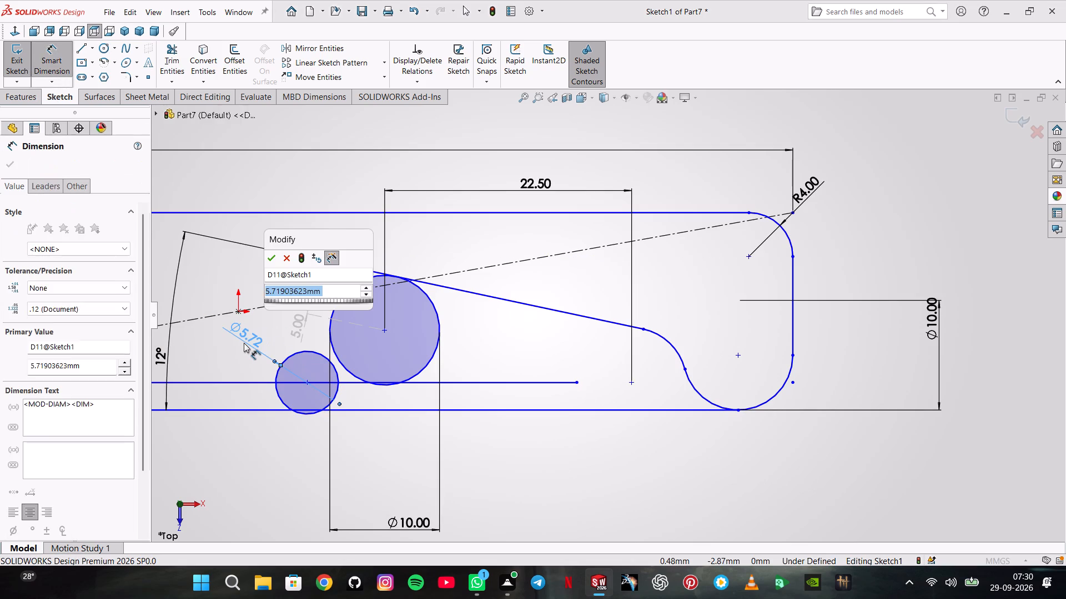
pyautogui.press('5')
pyautogui.press('Return')
pyautogui.press('Escape')
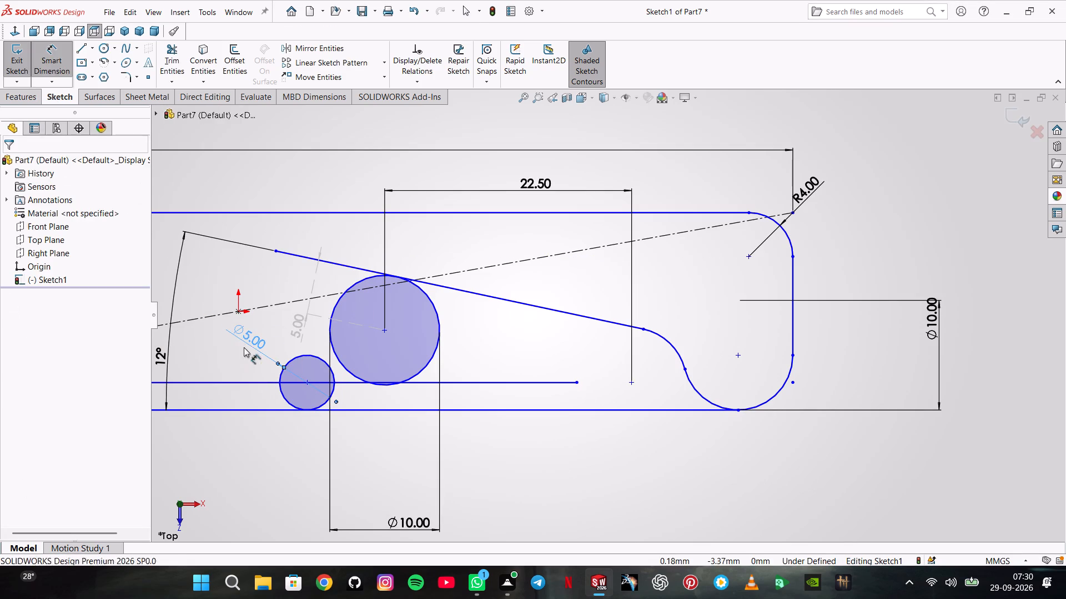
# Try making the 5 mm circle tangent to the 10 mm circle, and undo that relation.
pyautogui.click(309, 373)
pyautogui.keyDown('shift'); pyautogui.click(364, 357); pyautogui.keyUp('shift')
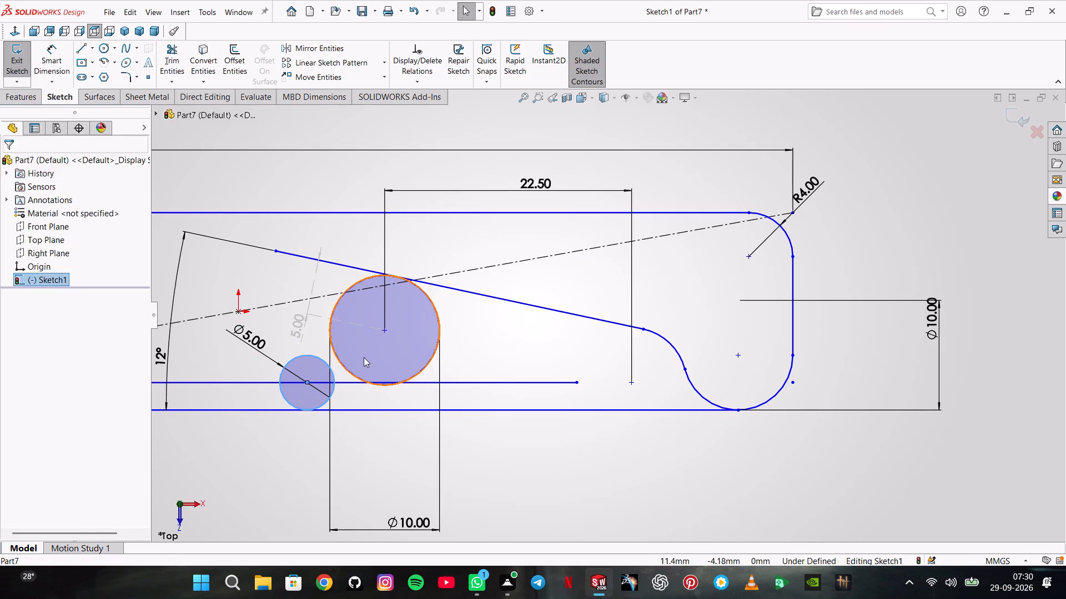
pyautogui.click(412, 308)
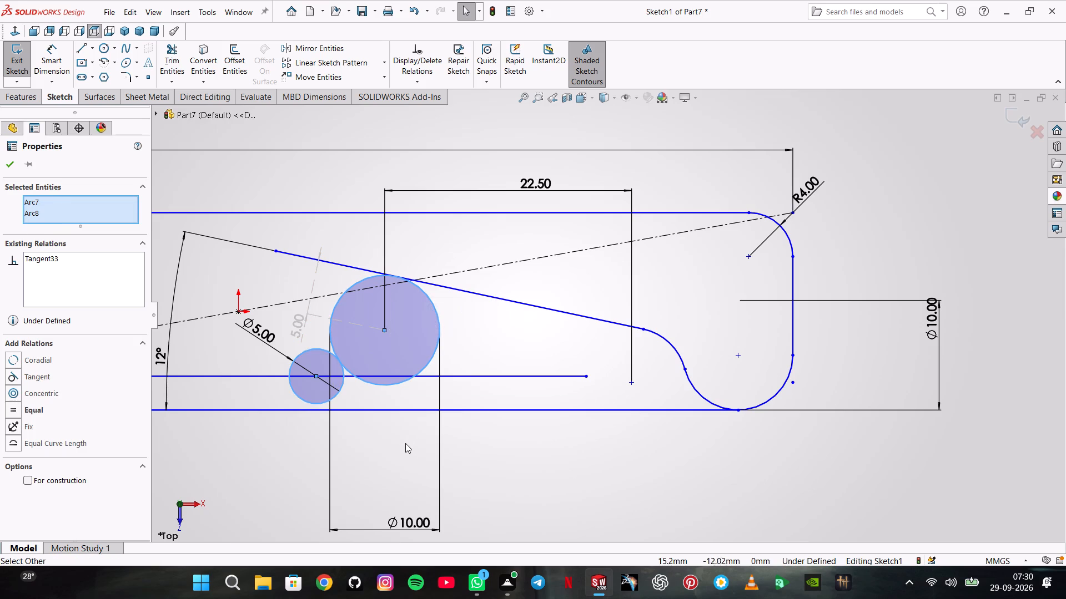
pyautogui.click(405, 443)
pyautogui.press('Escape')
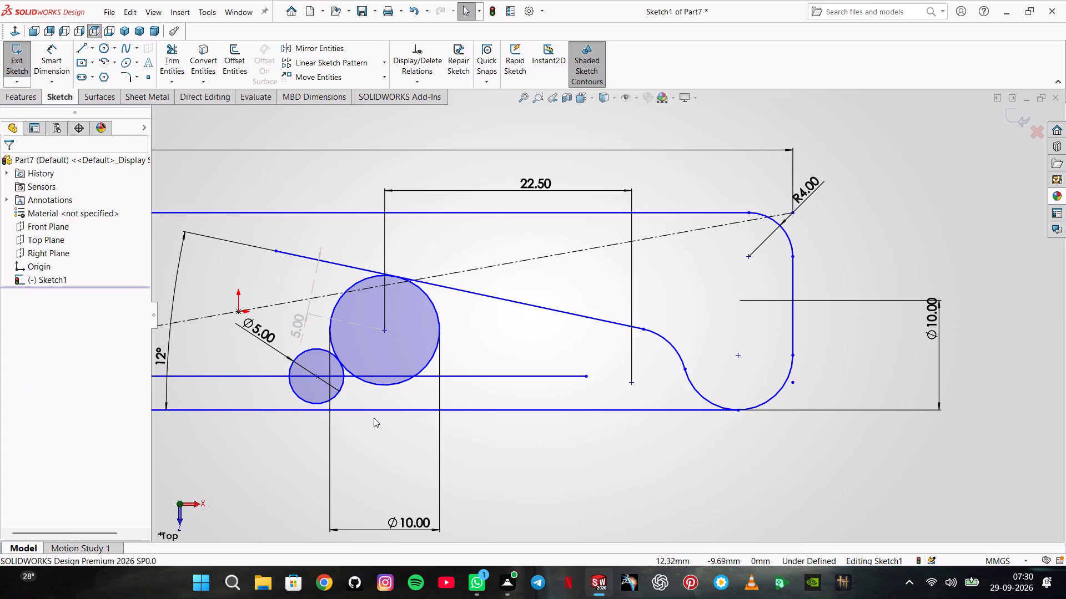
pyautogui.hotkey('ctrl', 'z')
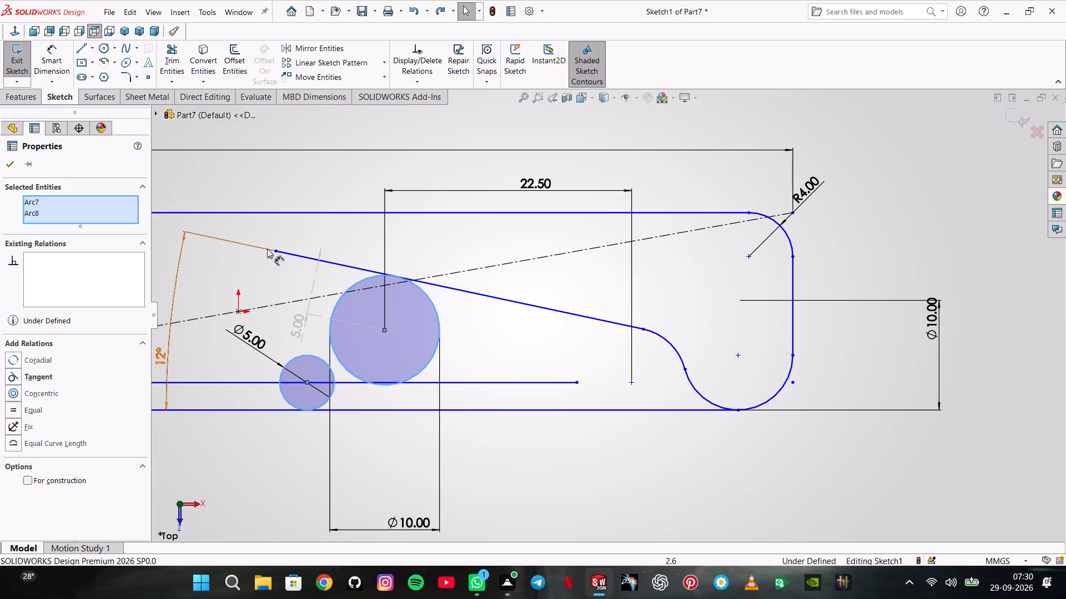
# Dimension the offset line 2.5 mm from the profile's bottom edge.
pyautogui.click(42, 54)
pyautogui.click(522, 384)
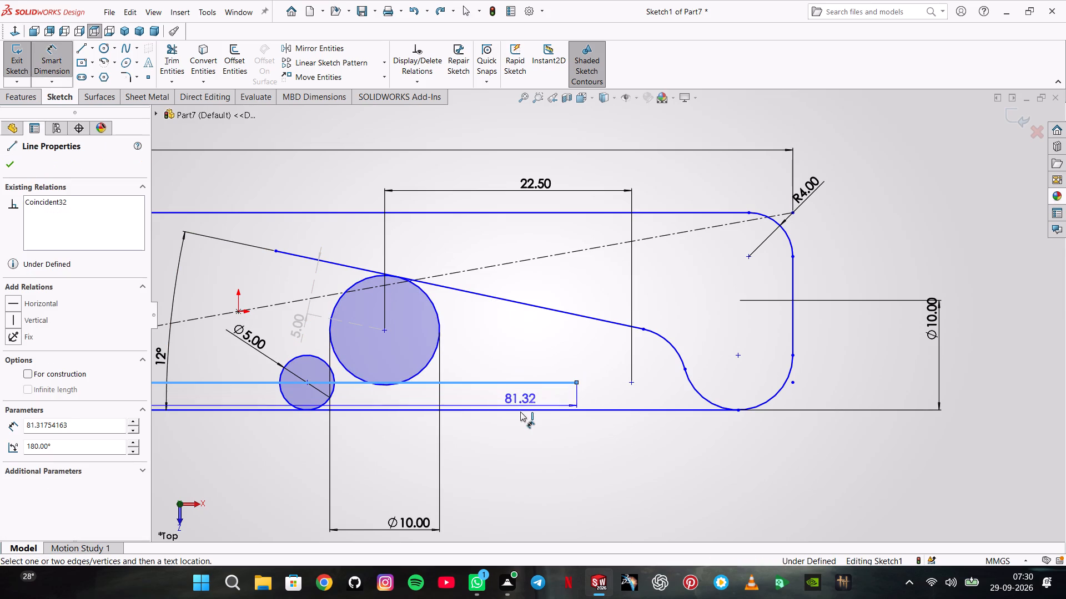
pyautogui.click(520, 412)
pyautogui.click(847, 394)
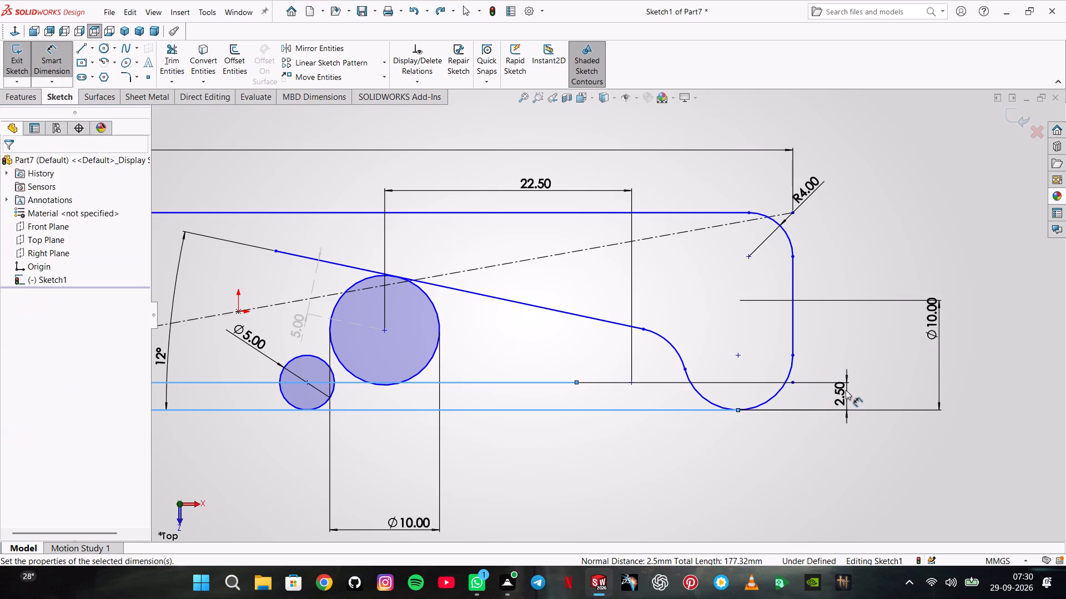
pyautogui.click(862, 324)
pyautogui.click(747, 448)
pyautogui.press('Escape')
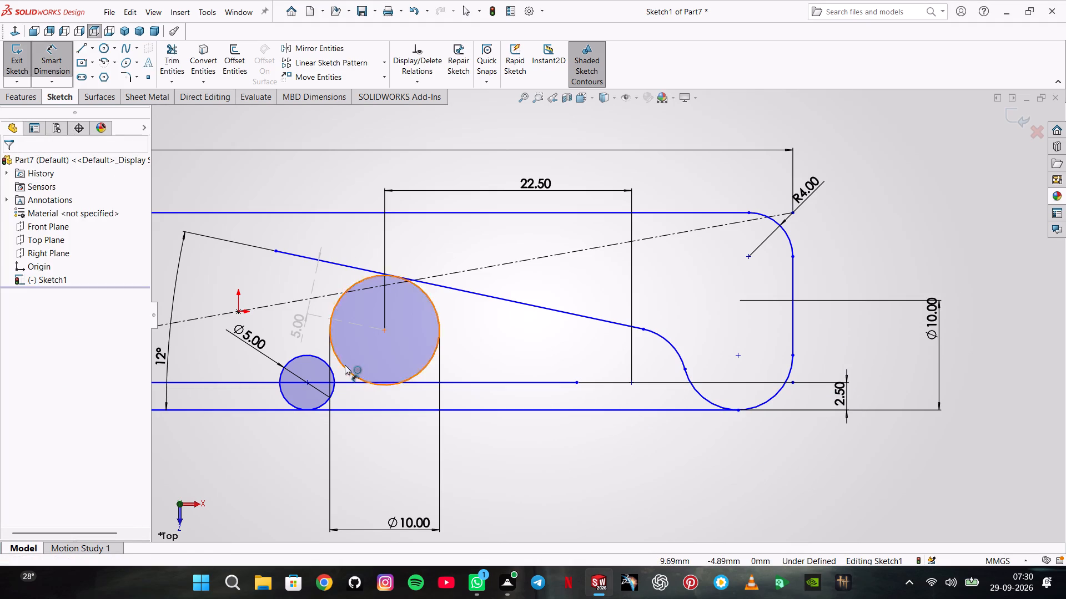
# Make the 5 mm circle tangent to the 10 mm circle.
pyautogui.click(316, 365)
pyautogui.keyDown('shift'); pyautogui.click(343, 365); pyautogui.keyUp('shift')
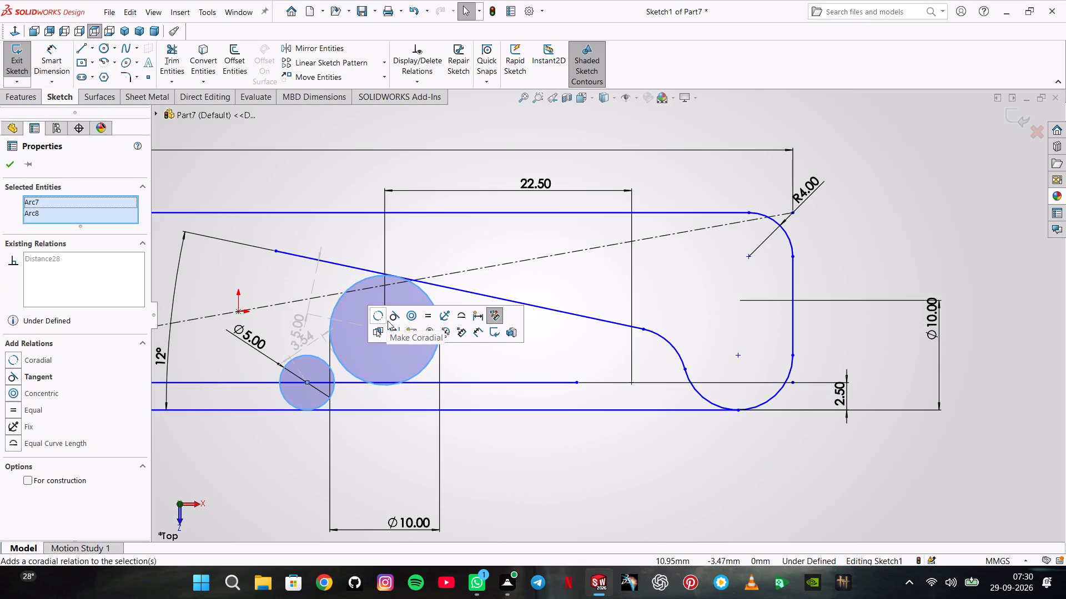
pyautogui.click(390, 317)
pyautogui.click(504, 481)
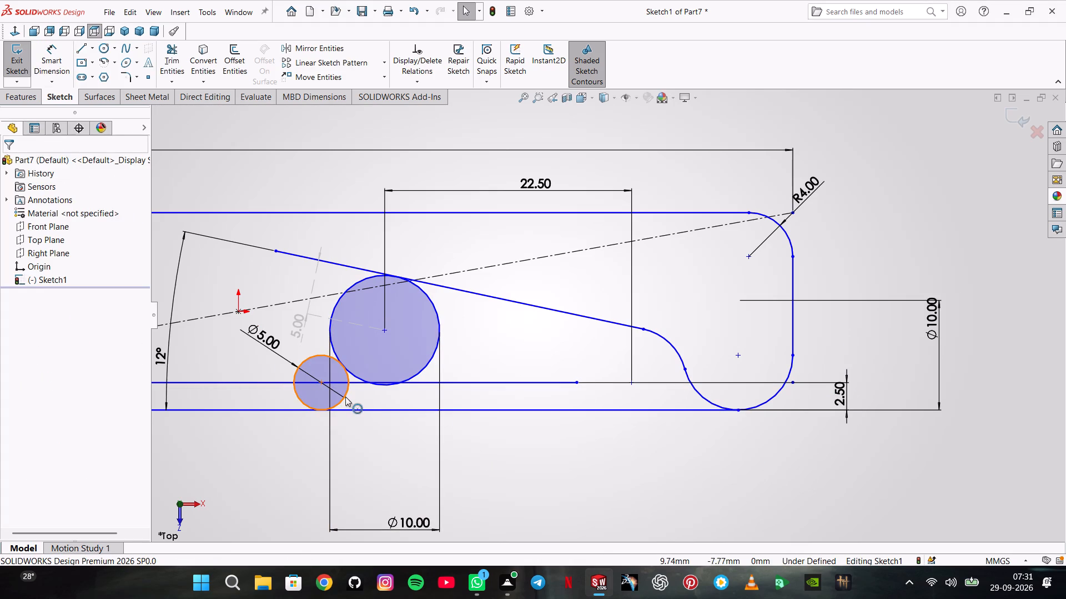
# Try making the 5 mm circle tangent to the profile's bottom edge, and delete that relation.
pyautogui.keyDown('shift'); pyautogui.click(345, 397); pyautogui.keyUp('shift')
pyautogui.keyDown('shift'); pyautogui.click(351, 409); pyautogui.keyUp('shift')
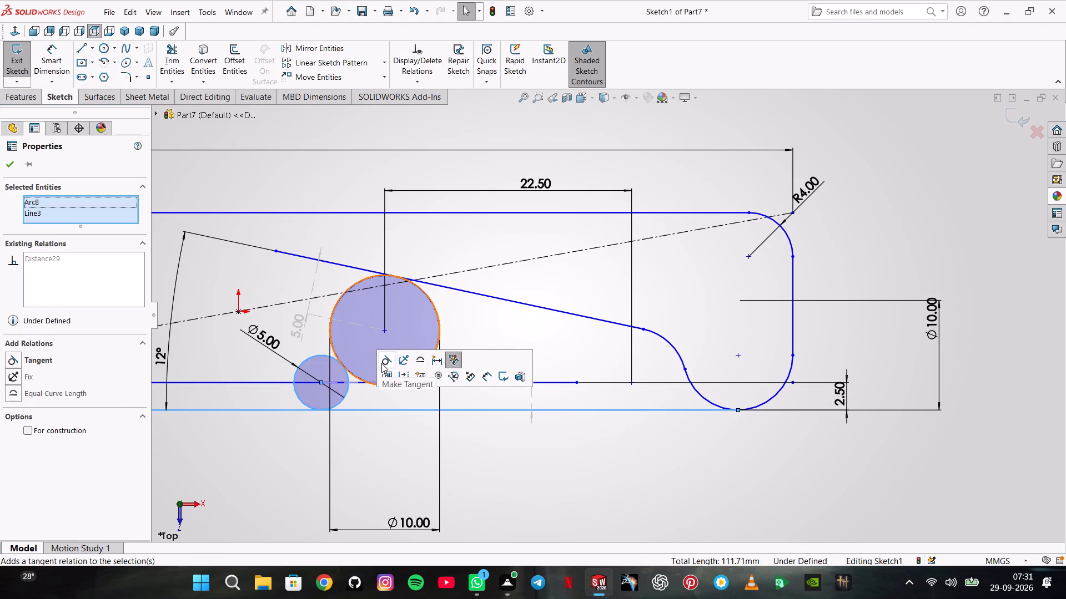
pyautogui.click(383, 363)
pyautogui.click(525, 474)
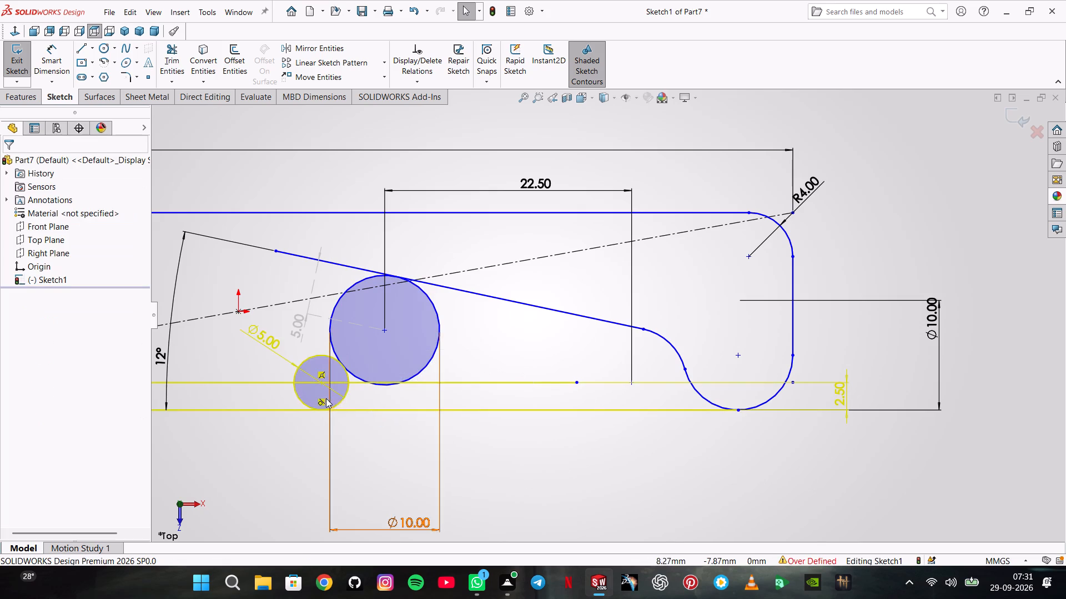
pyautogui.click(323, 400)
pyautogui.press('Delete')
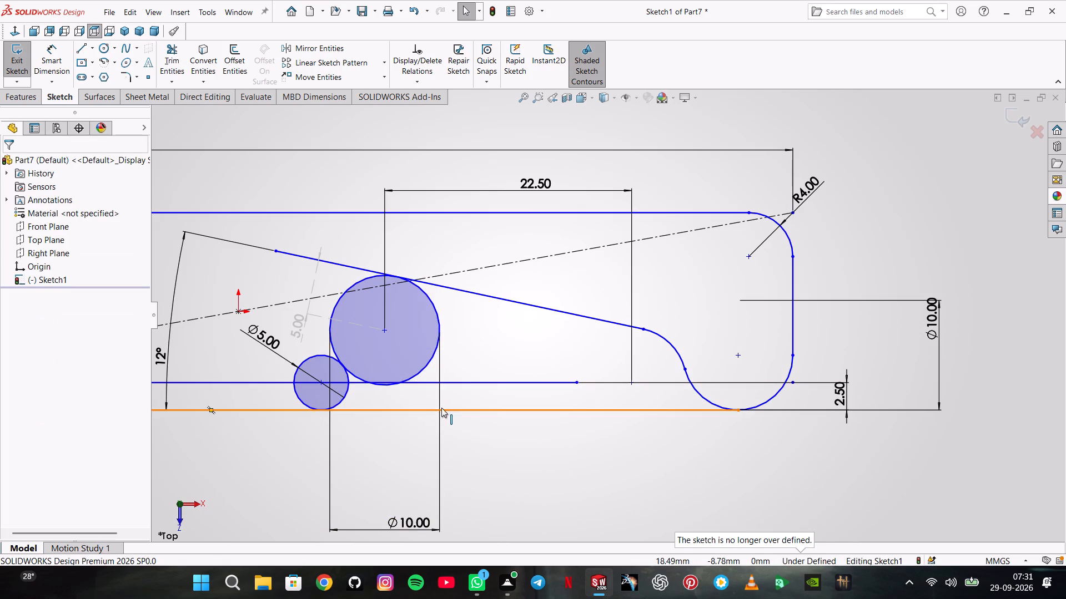
# Examine closely where the 5 mm circle meets the profile's bottom edge.
pyautogui.scroll(-5, 310, 412)
pyautogui.scroll(-7, 453, 347)
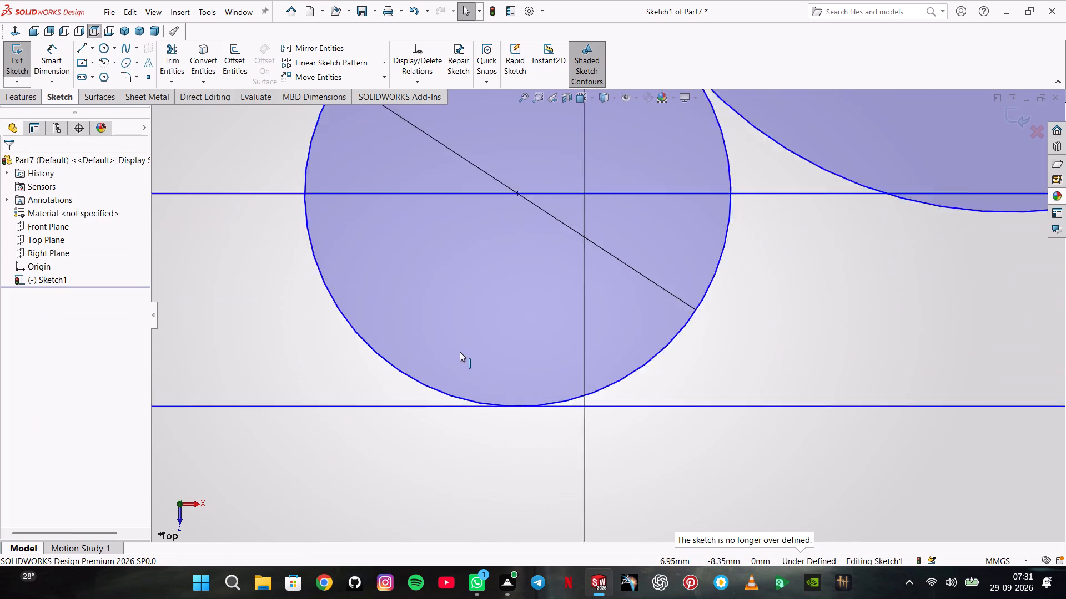
pyautogui.scroll(-5, 460, 352)
pyautogui.scroll(9, 631, 413)
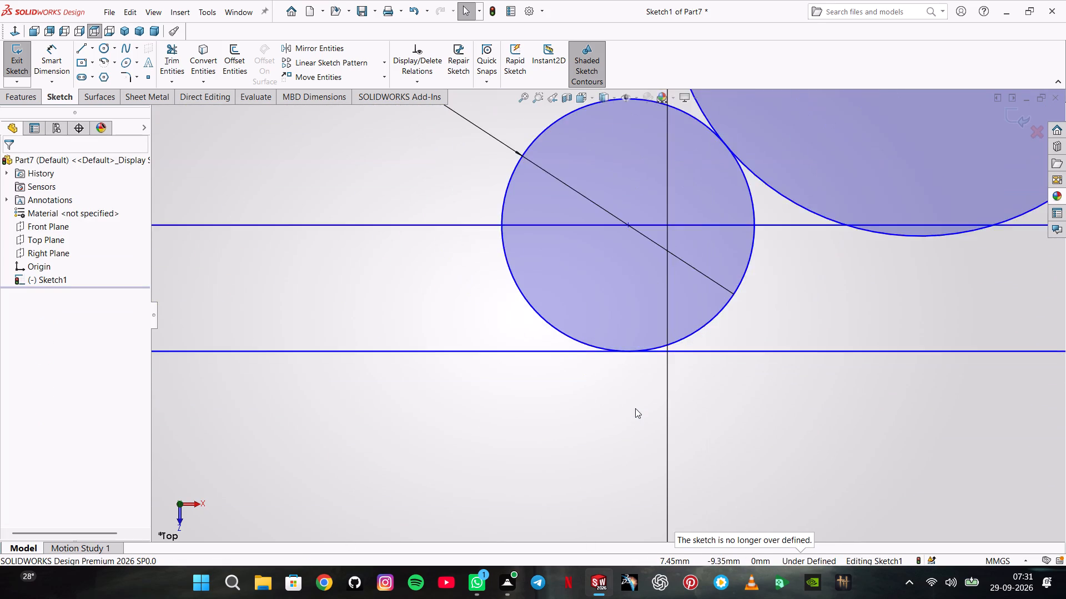
pyautogui.scroll(7, 635, 408)
pyautogui.press('Escape')
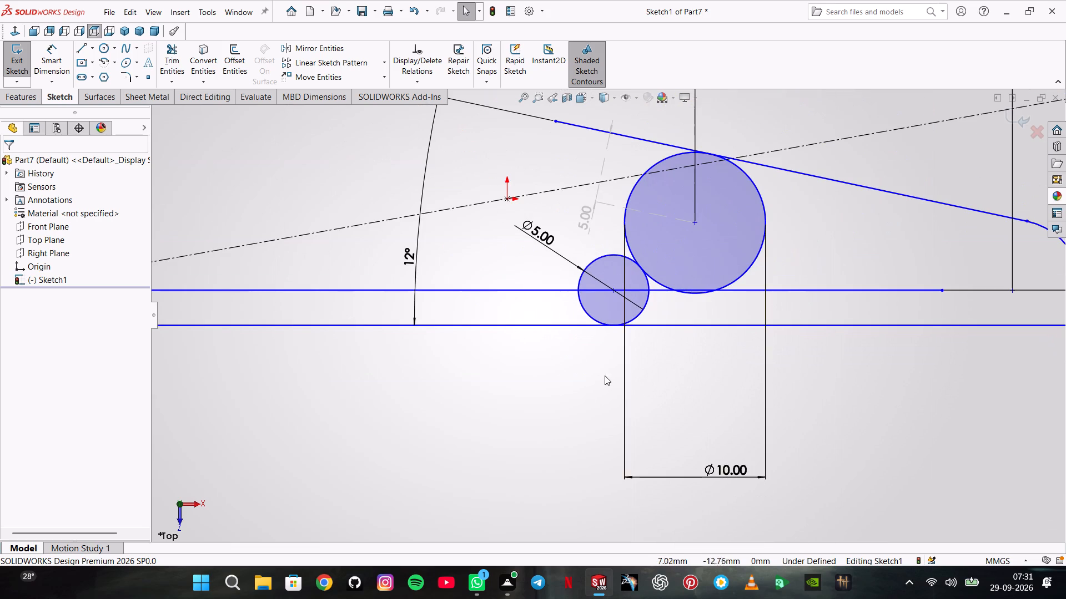
# Trim away the 5 mm circle's side facing away from the 10 mm circle, leaving the arc between that circle and the bottom edge.
pyautogui.scroll(3, 603, 317)
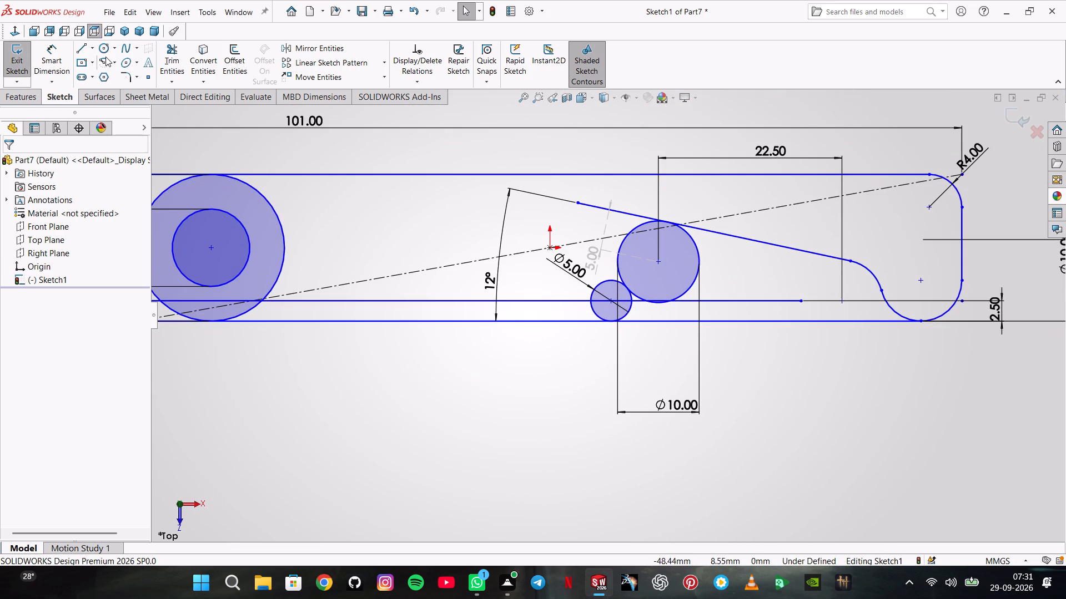
pyautogui.click(166, 60)
pyautogui.click(603, 282)
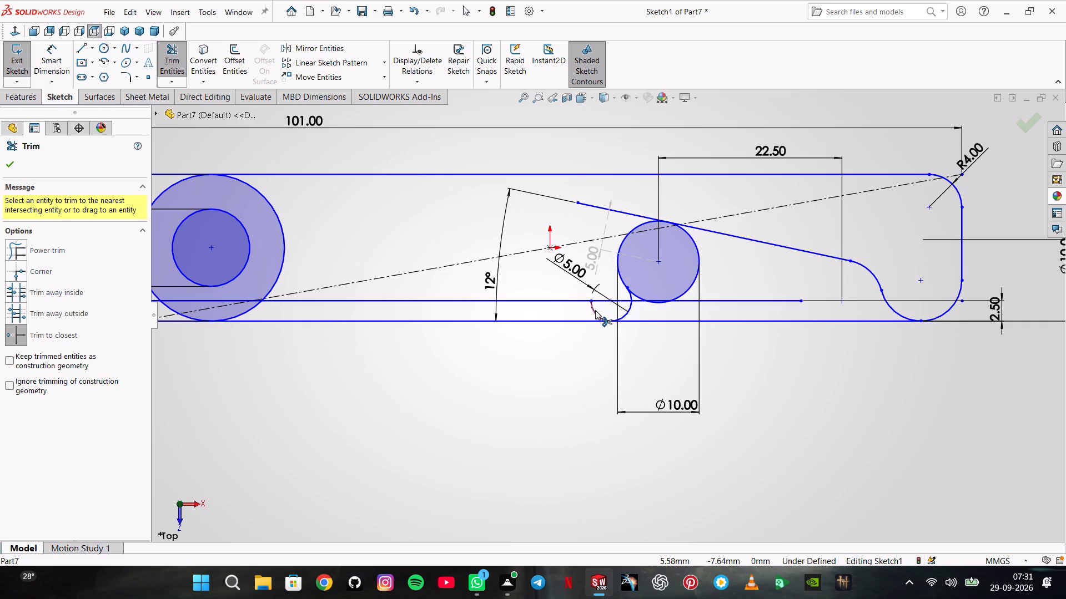
pyautogui.click(595, 310)
# Power trim the offset line beyond the 5 mm arc and the 10 mm circle's lower and far side up to the diagonal centreline.
pyautogui.click(73, 251)
pyautogui.moveTo(656, 312); pyautogui.dragTo(646, 297)
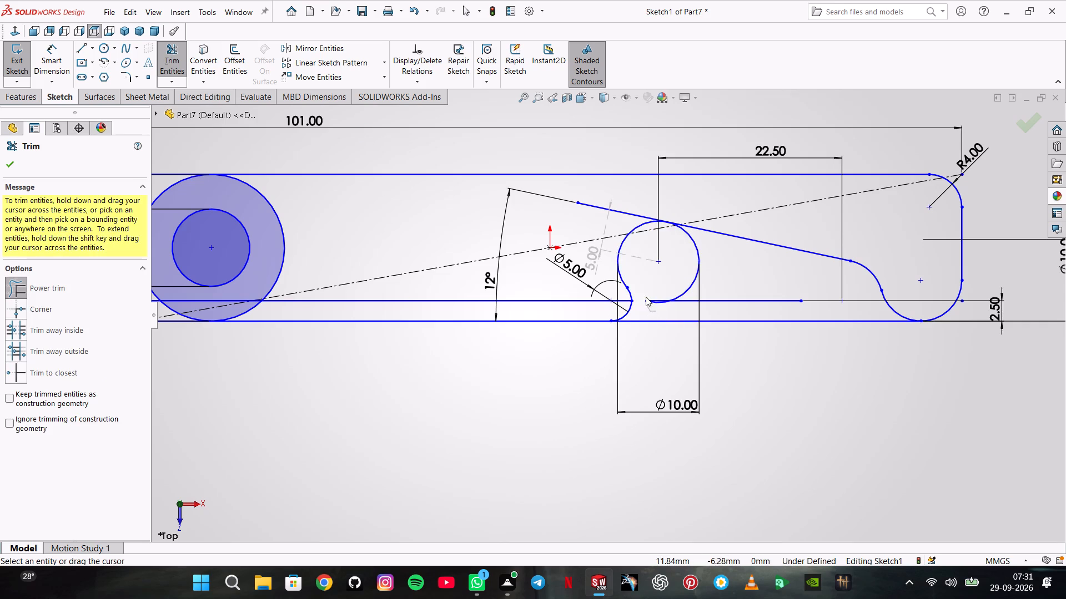
pyautogui.moveTo(646, 297); pyautogui.dragTo(664, 311)
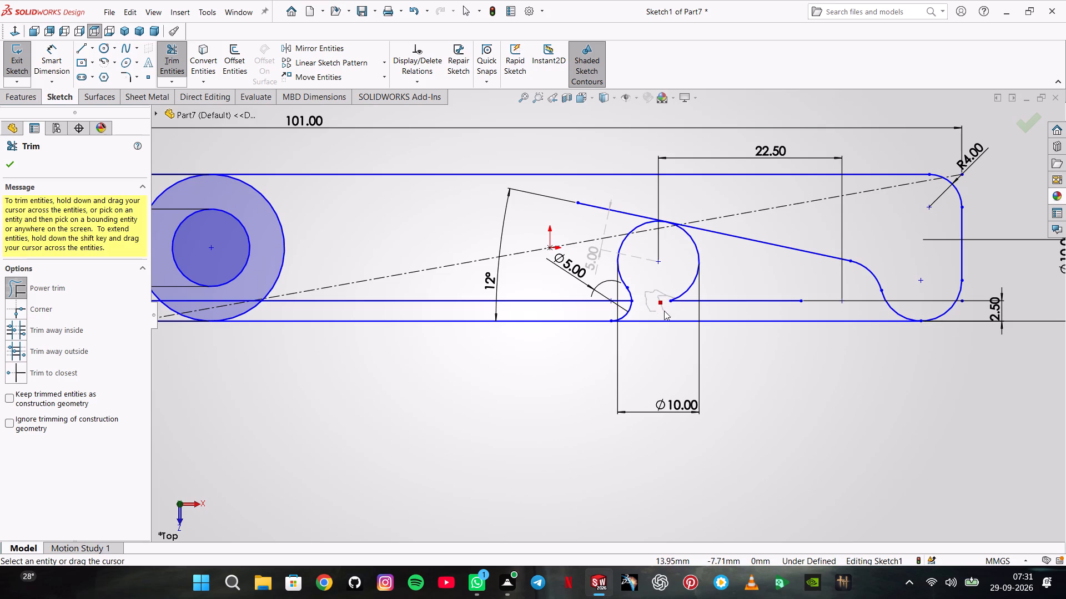
pyautogui.moveTo(664, 311); pyautogui.dragTo(676, 286)
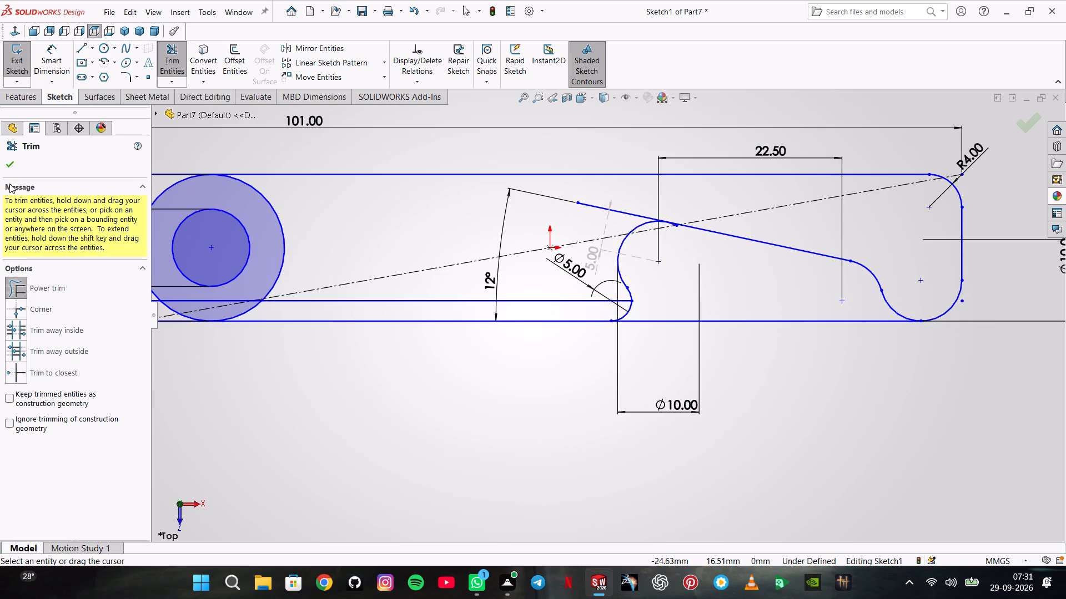
# Trim the offset line between the 5 mm arc and the large concentric circle using Trim to closest.
pyautogui.click(53, 373)
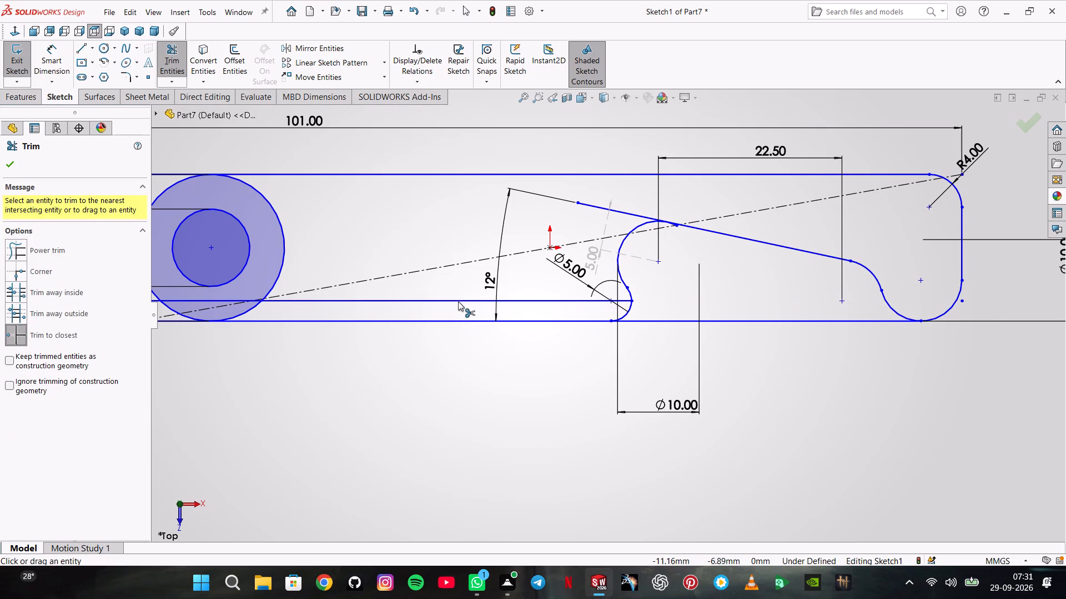
pyautogui.click(457, 296)
pyautogui.click(460, 299)
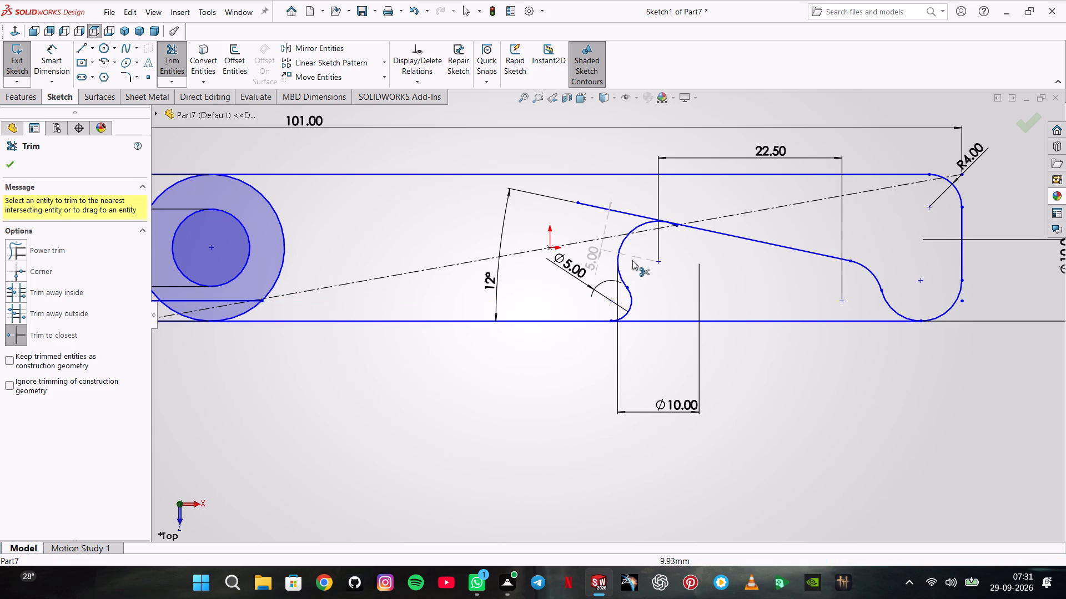
# Trim the 10 mm arc's leftover end past its tangent point with the sloping line.
pyautogui.scroll(-13, 665, 235)
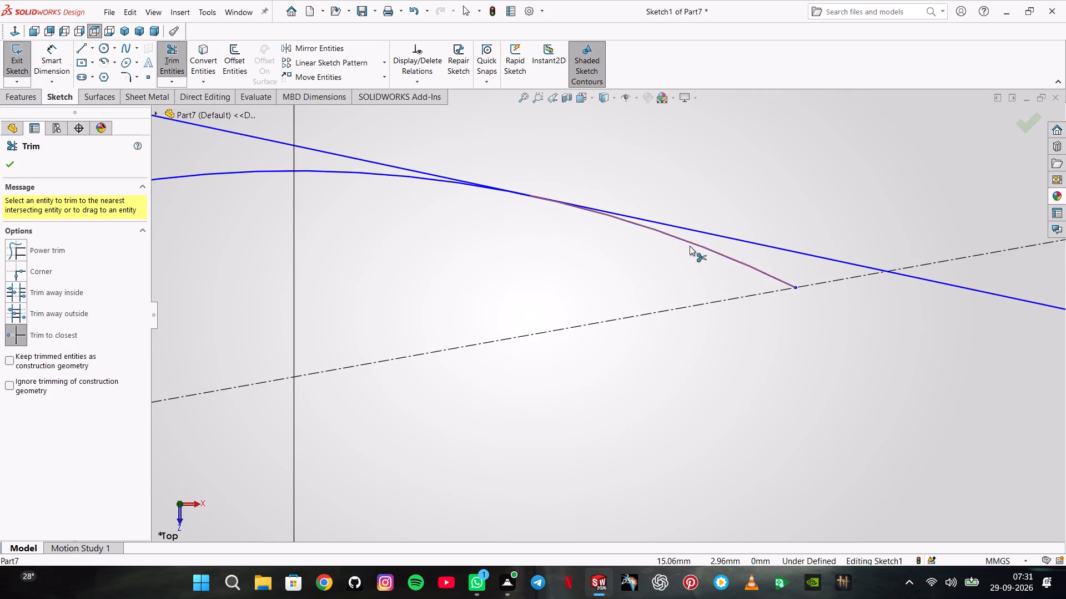
pyautogui.click(695, 245)
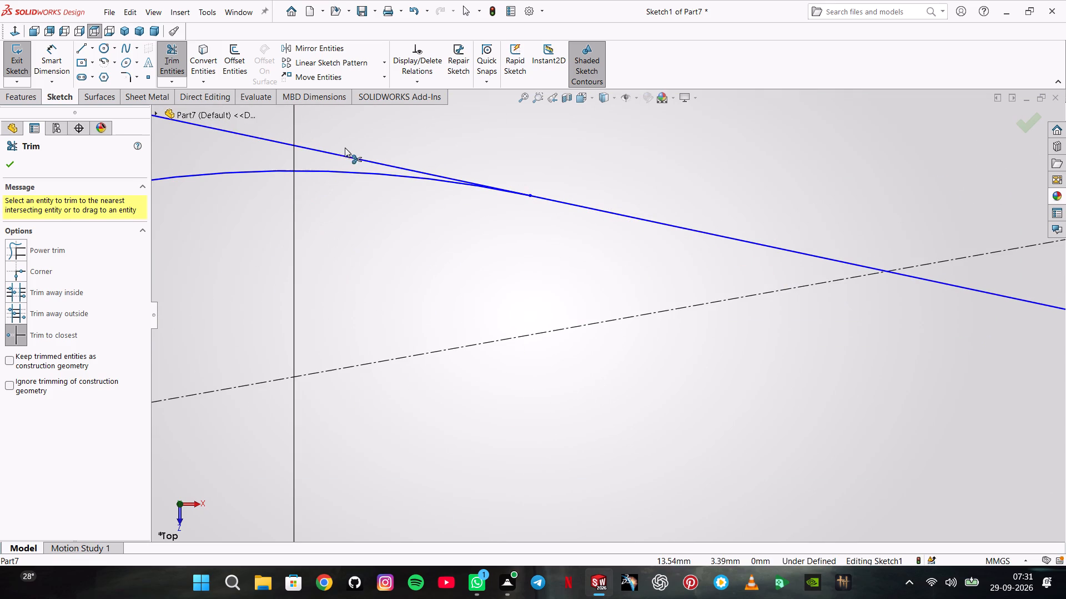
# Trim the sloping line's overhang beyond the 10 mm arc and the bottom edge segment spanning the notch opening.
pyautogui.click(340, 153)
pyautogui.scroll(5, 462, 237)
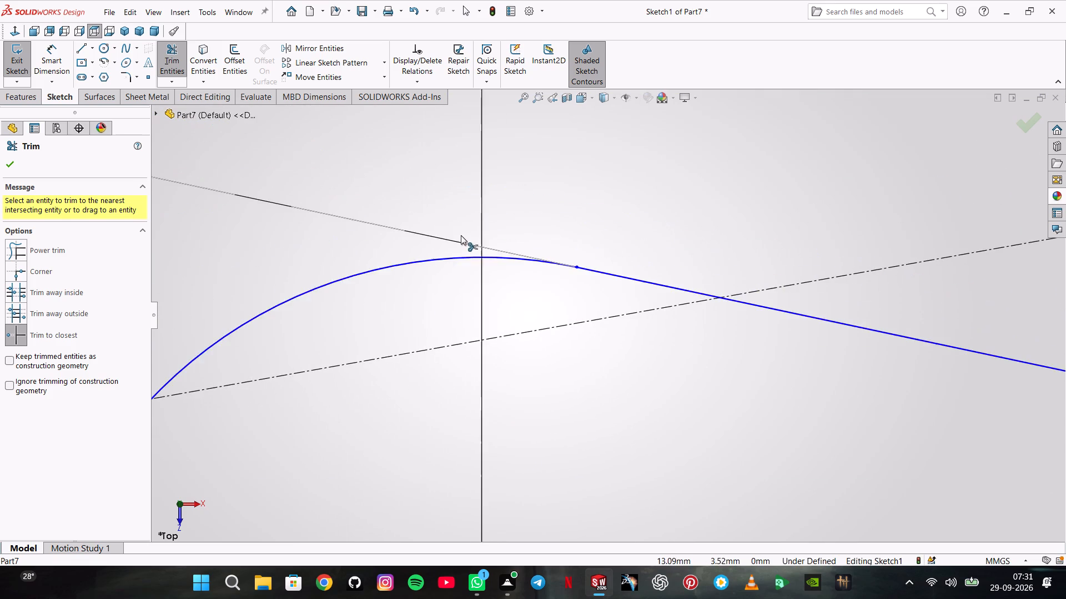
pyautogui.scroll(4, 408, 233)
pyautogui.scroll(8, 451, 267)
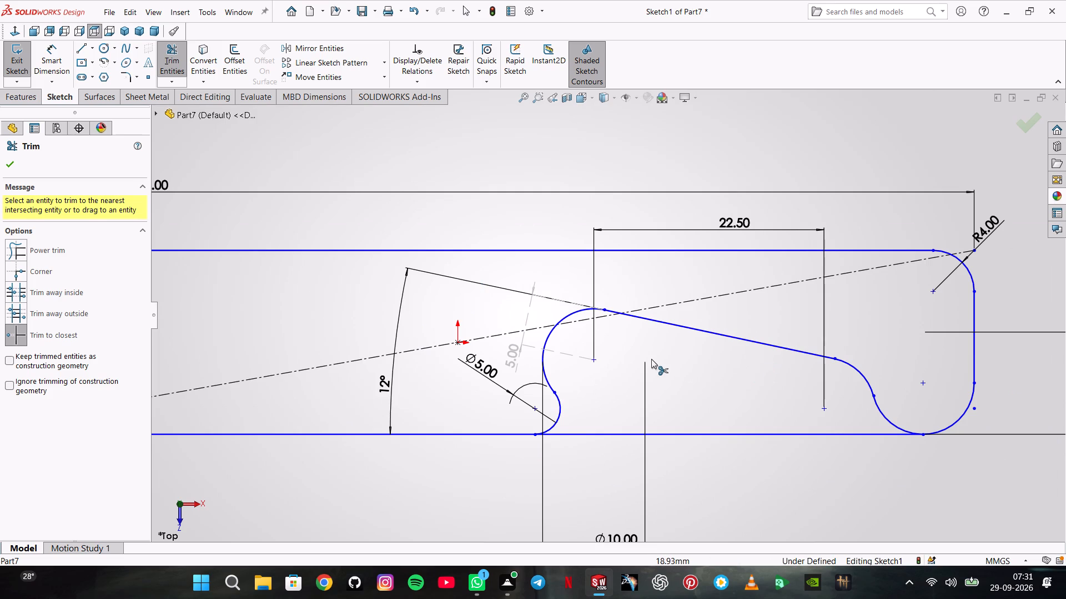
pyautogui.click(672, 432)
pyautogui.scroll(3, 625, 364)
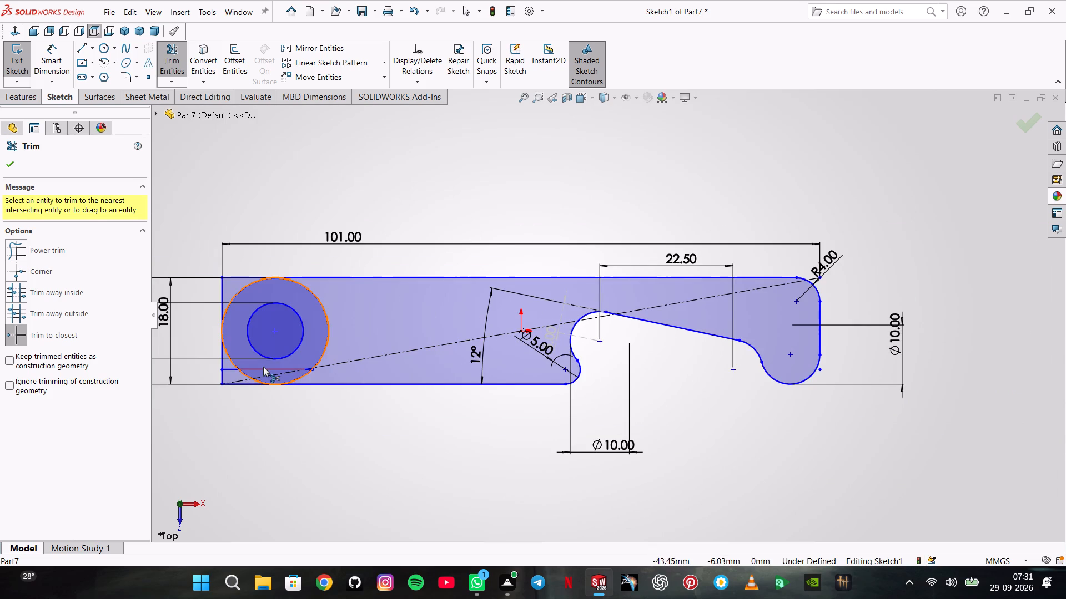
pyautogui.press('Escape')
pyautogui.press('F1')
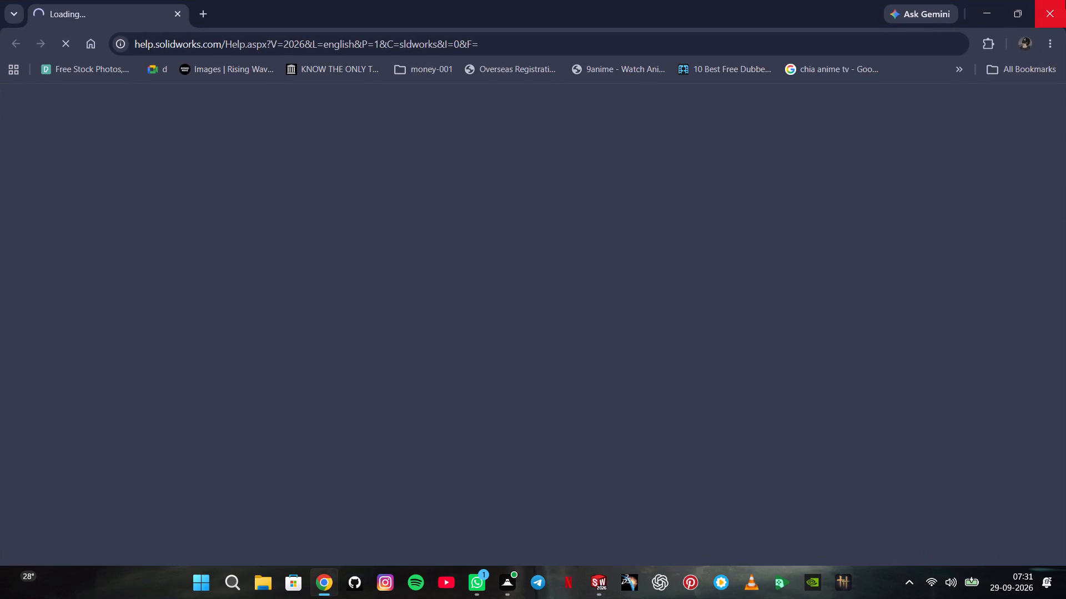
pyautogui.click(1065, 0)
pyautogui.press('Escape')
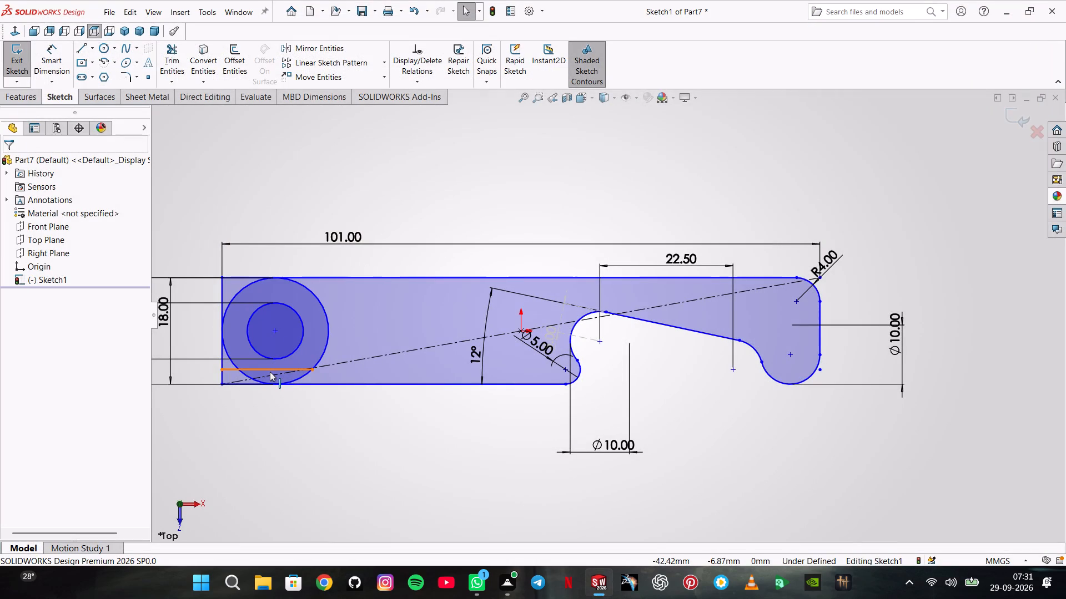
# Delete the short horizontal line crossing the lower part of the 18 mm circle.
pyautogui.click(270, 372)
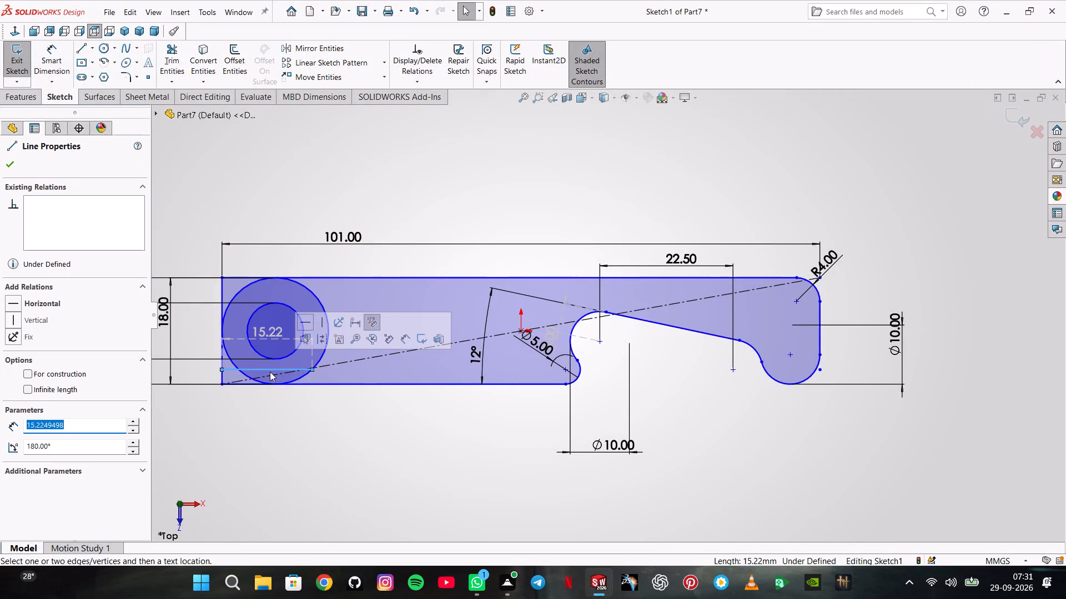
pyautogui.press('Delete')
pyautogui.click(459, 282)
pyautogui.click(459, 290)
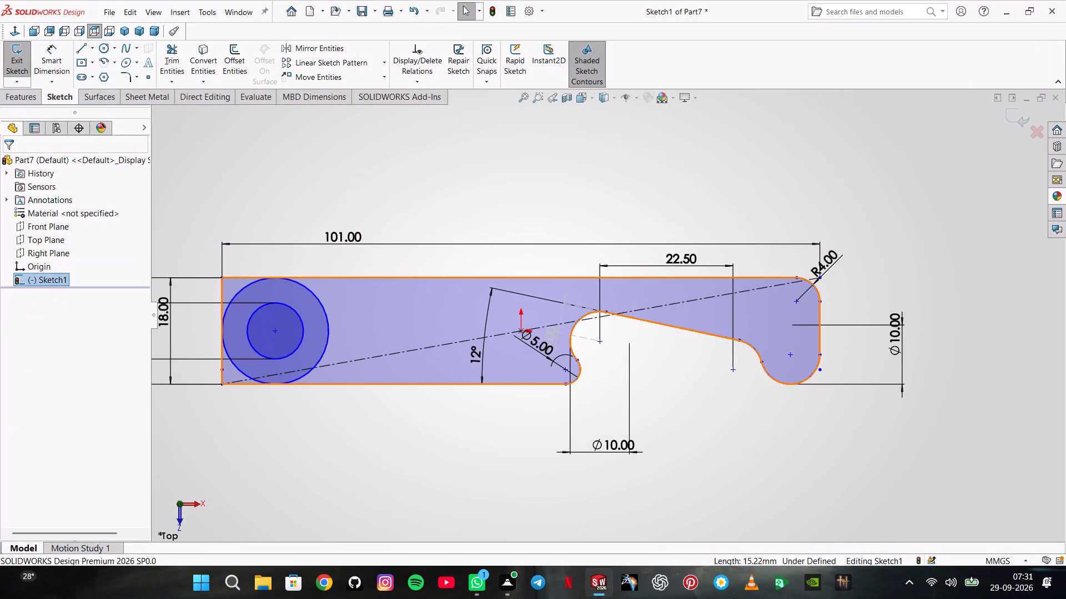
pyautogui.click(420, 221)
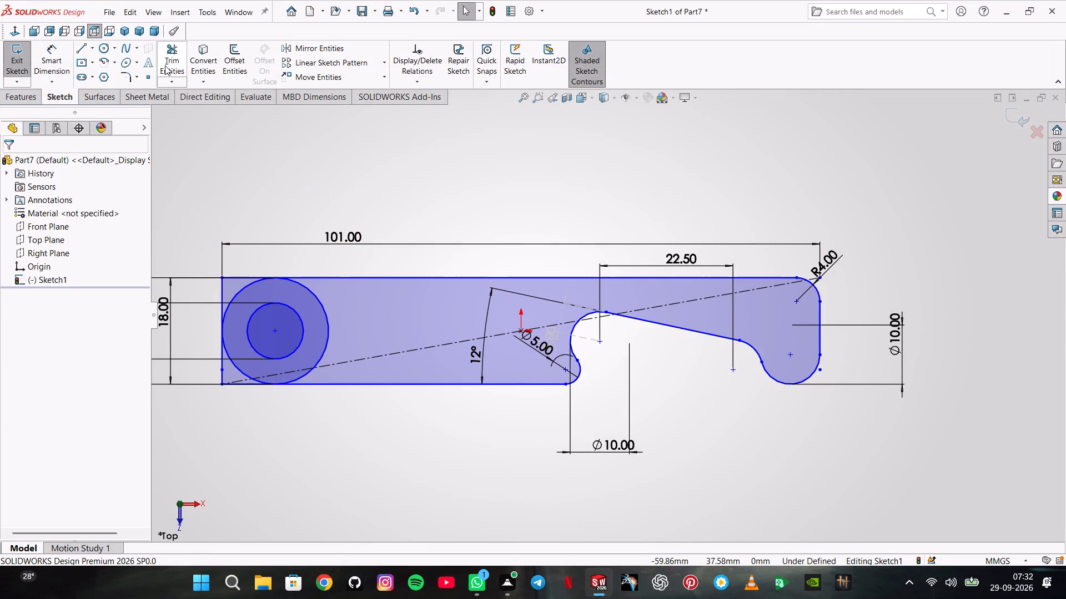
# Trim the rectangle's corner edges and the diagonal centreline's end lying outside the 18 mm circle, using Trim to closest.
pyautogui.click(165, 65)
pyautogui.click(238, 278)
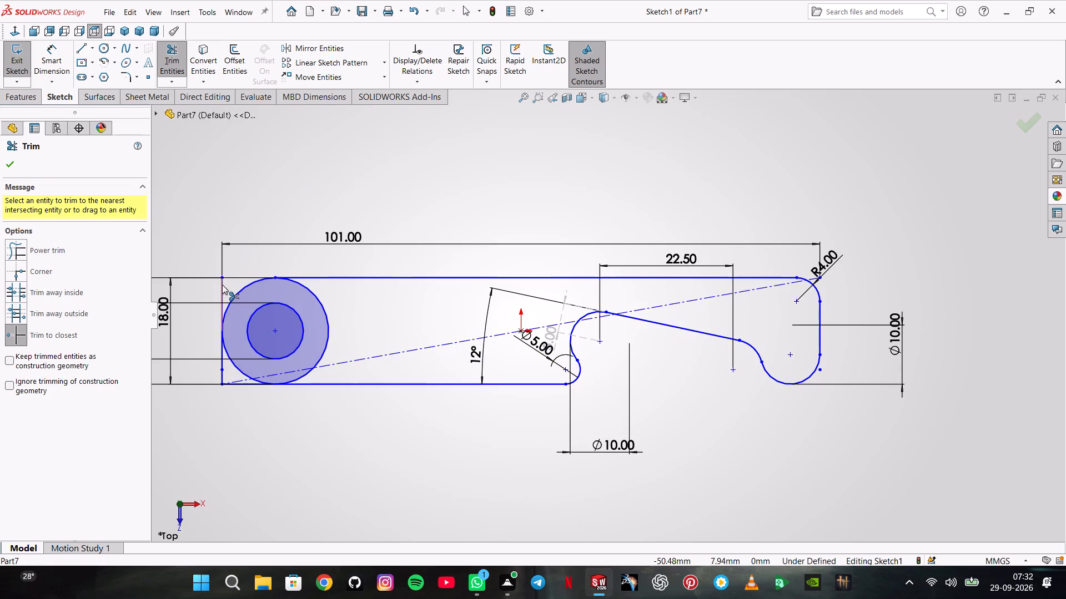
pyautogui.click(222, 285)
pyautogui.click(566, 298)
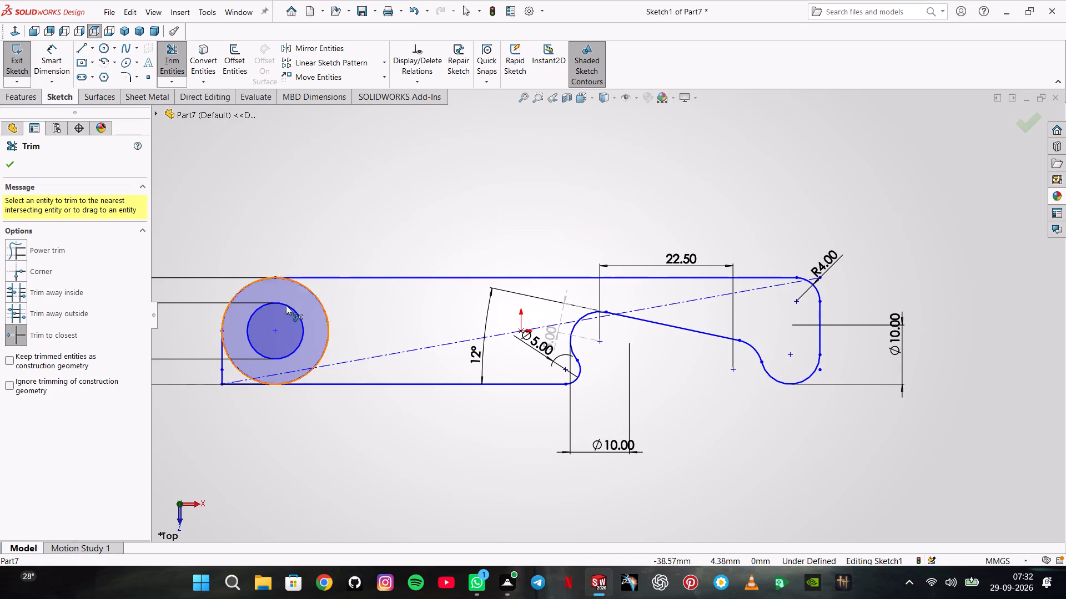
pyautogui.click(219, 354)
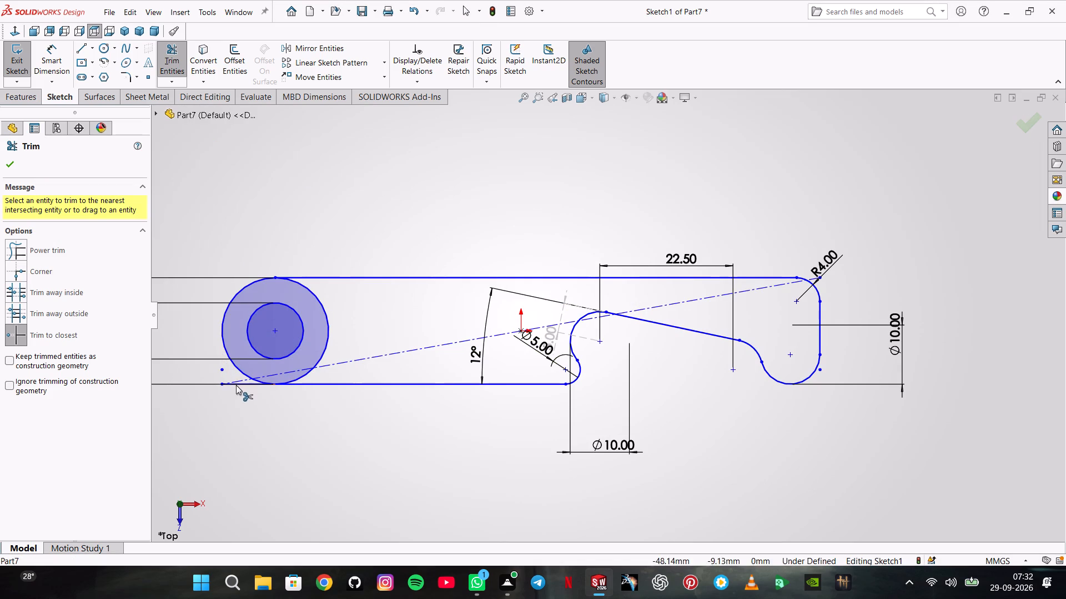
pyautogui.click(237, 385)
pyautogui.click(222, 384)
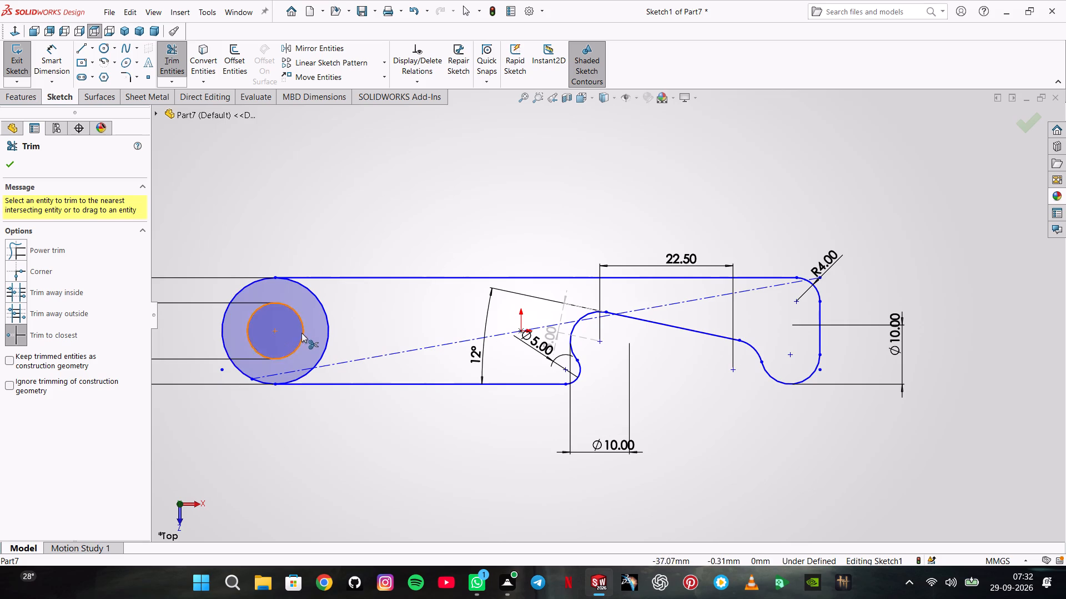
pyautogui.click(325, 327)
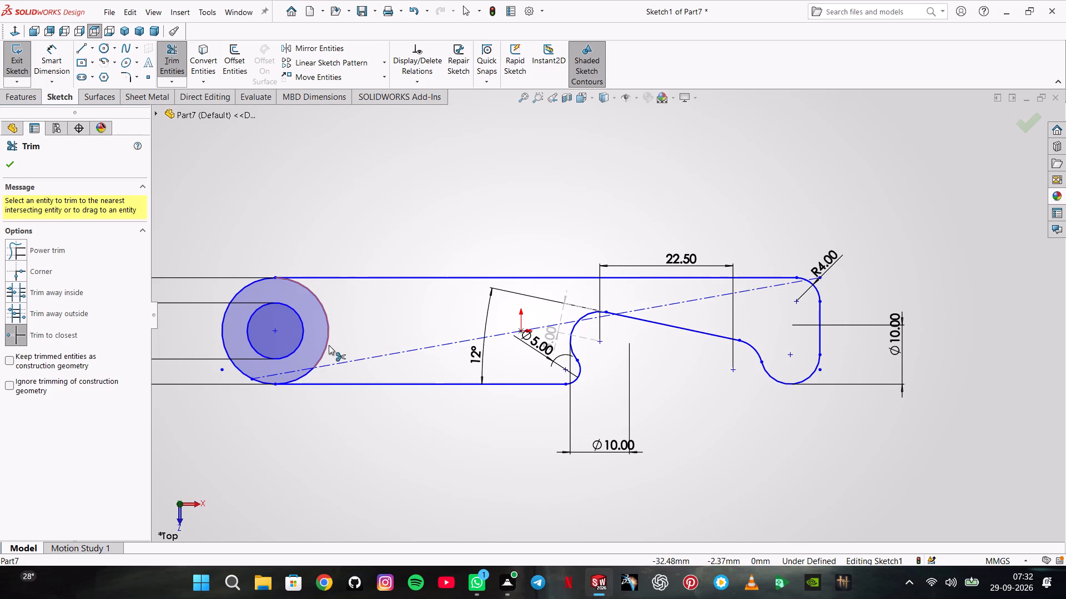
pyautogui.press('Escape')
pyautogui.press('Escape')
# Delete the diagonal centreline, including its associated references.
pyautogui.click(362, 360)
pyautogui.press('Delete')
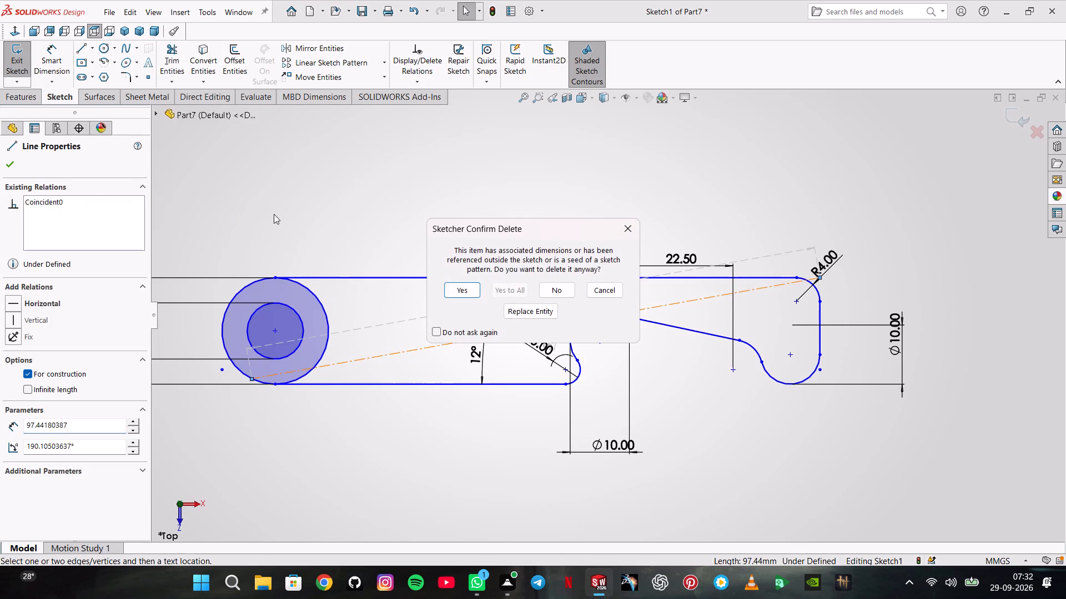
pyautogui.click(470, 293)
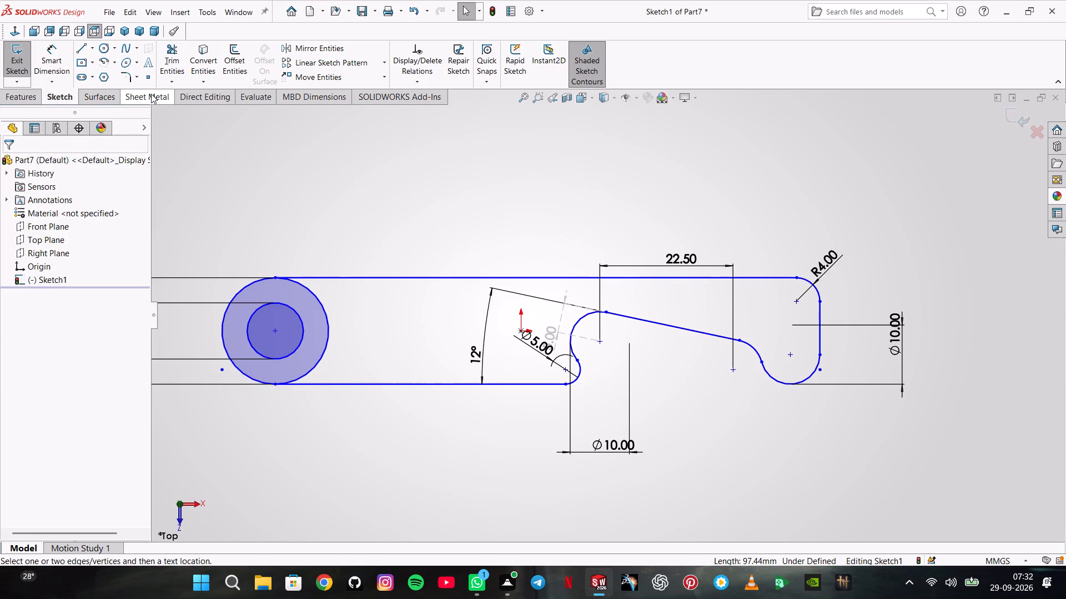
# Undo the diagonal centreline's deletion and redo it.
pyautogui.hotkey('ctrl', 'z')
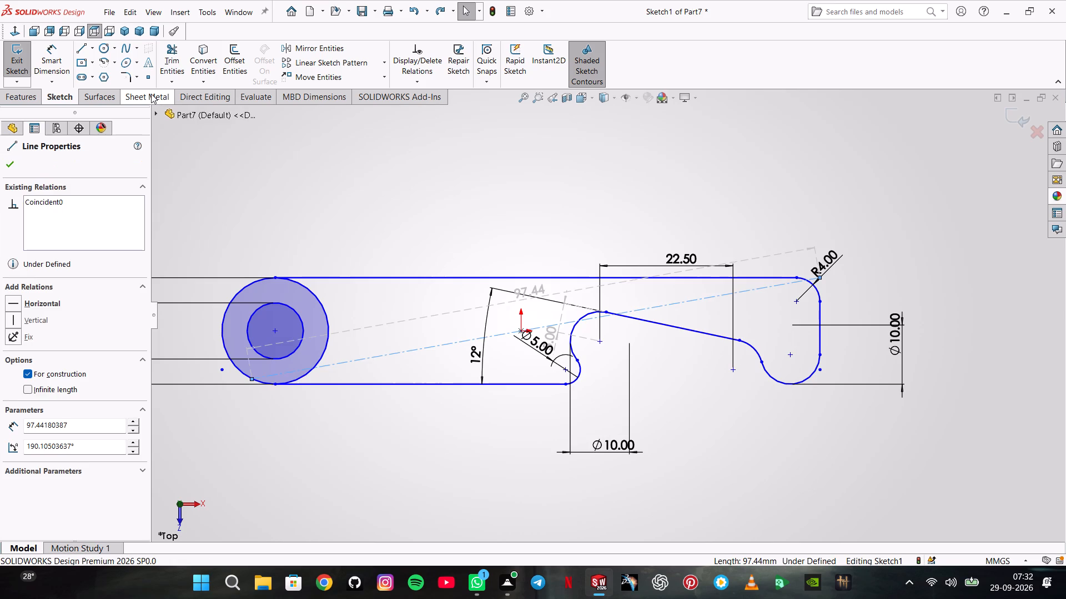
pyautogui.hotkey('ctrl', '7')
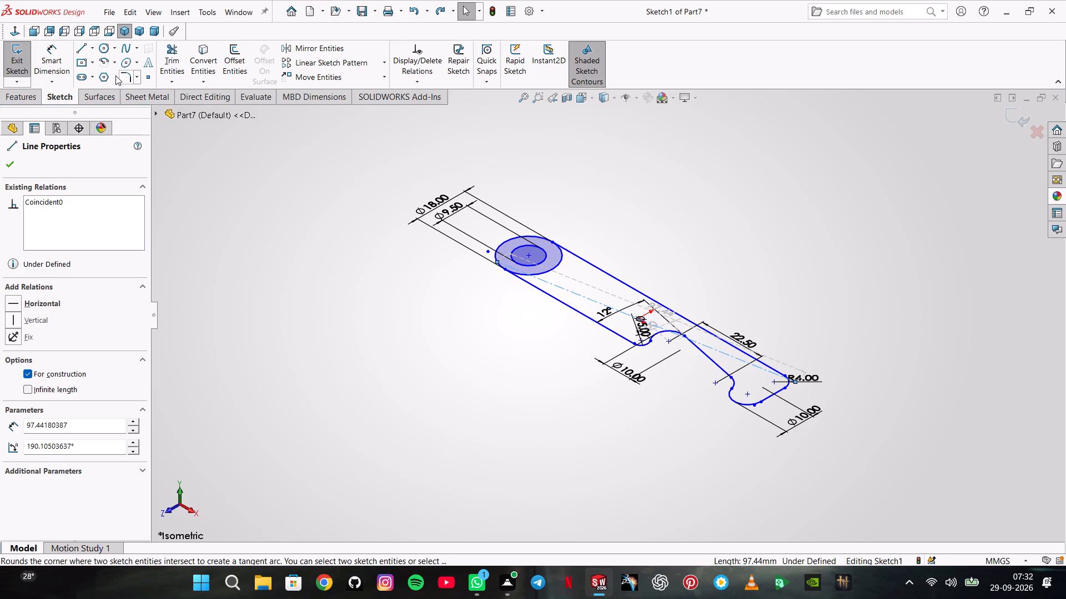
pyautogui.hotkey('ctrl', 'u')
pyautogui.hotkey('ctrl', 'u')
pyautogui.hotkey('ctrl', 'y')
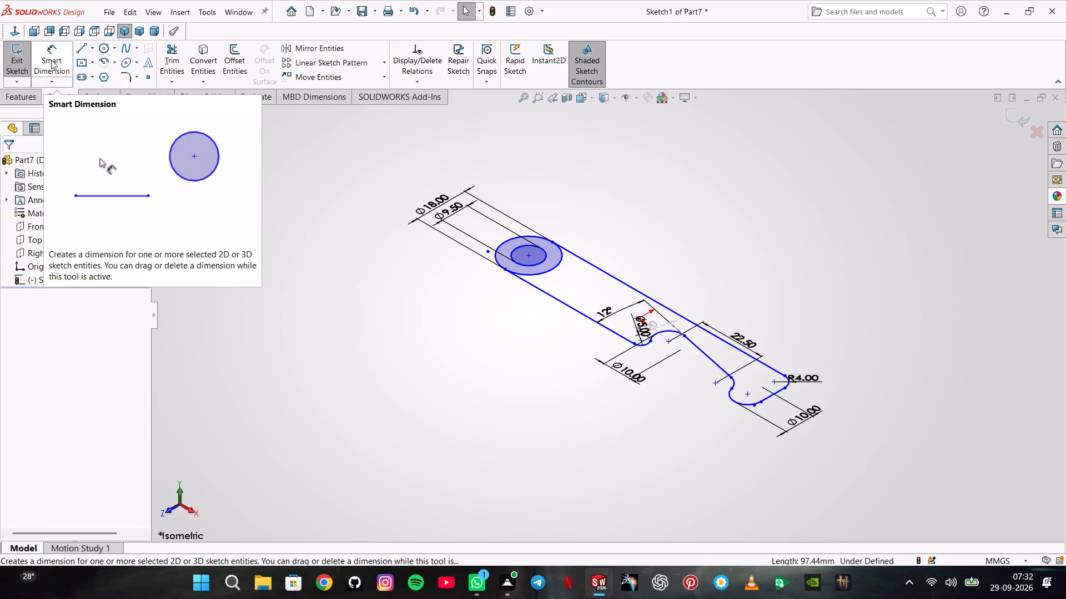
# Trim the 18 mm circle's inner half between the two long edges, leaving the rounded end of the profile.
pyautogui.click(15, 35)
pyautogui.scroll(-4, 638, 305)
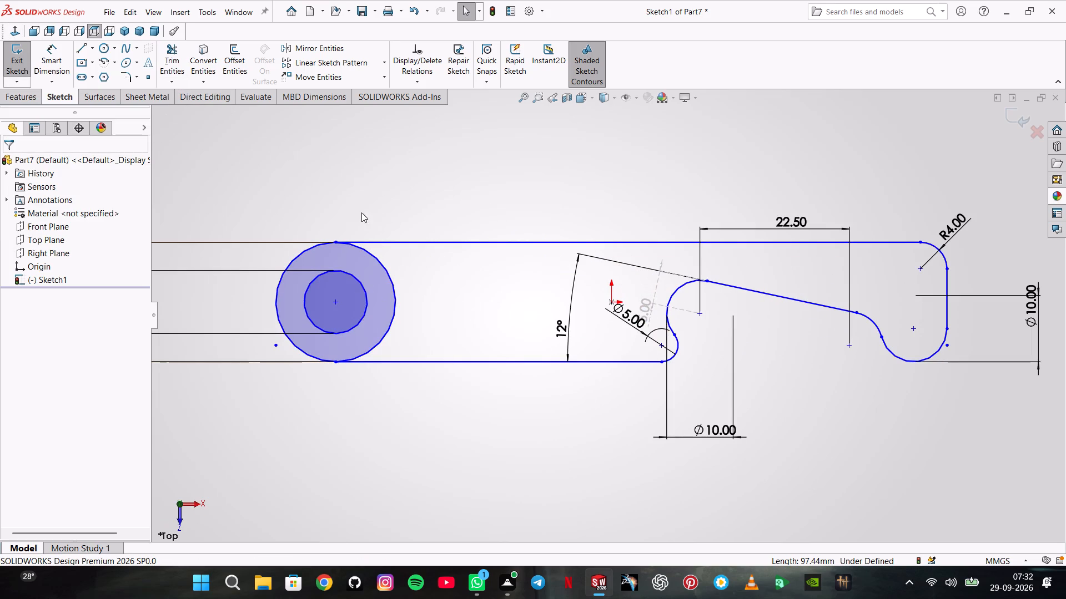
pyautogui.click(182, 65)
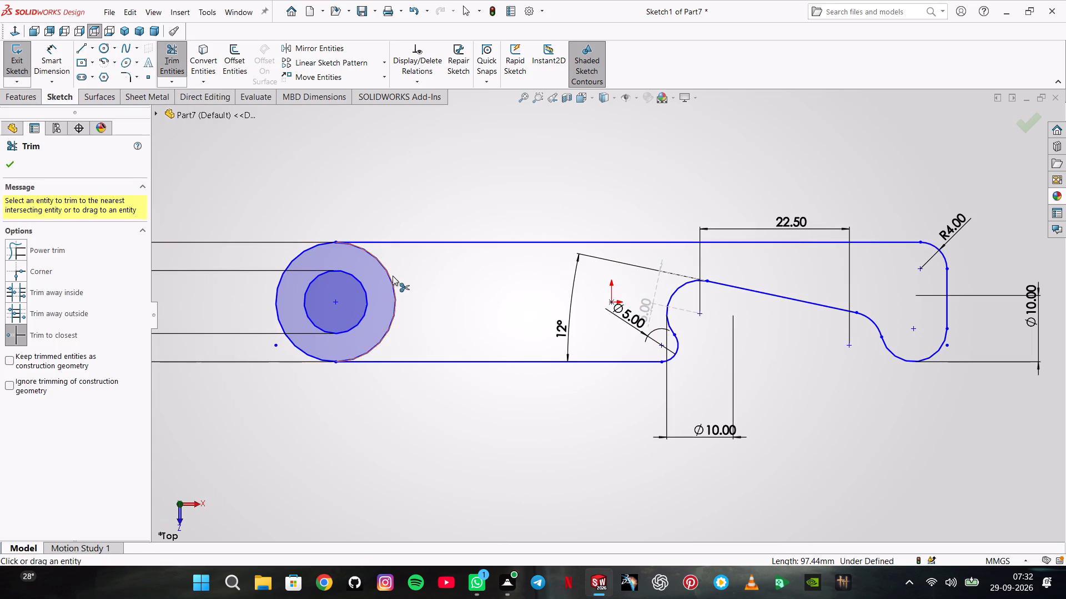
pyautogui.click(393, 276)
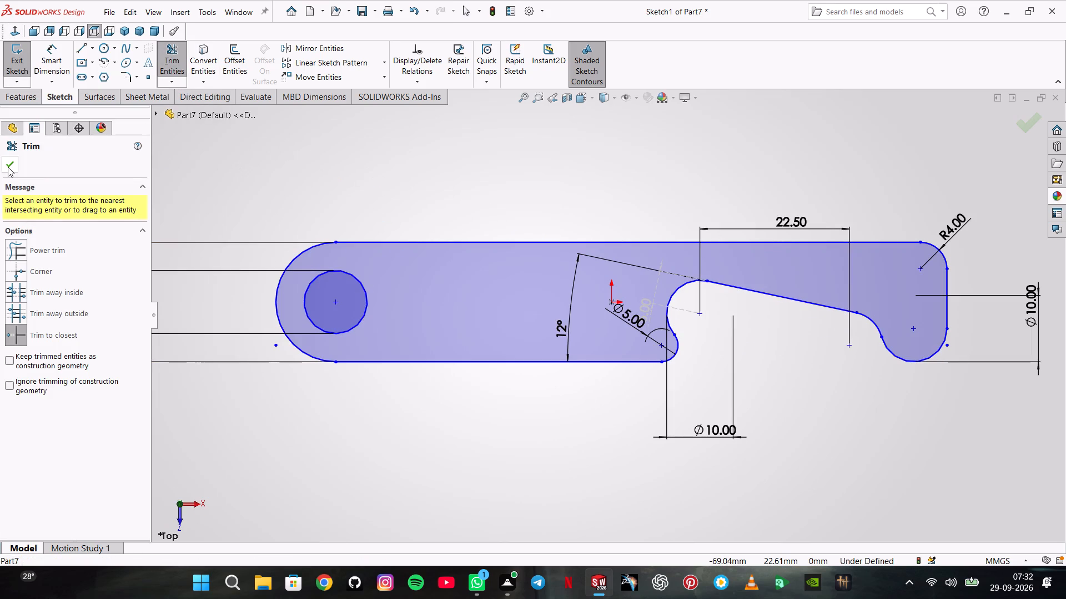
pyautogui.click(7, 166)
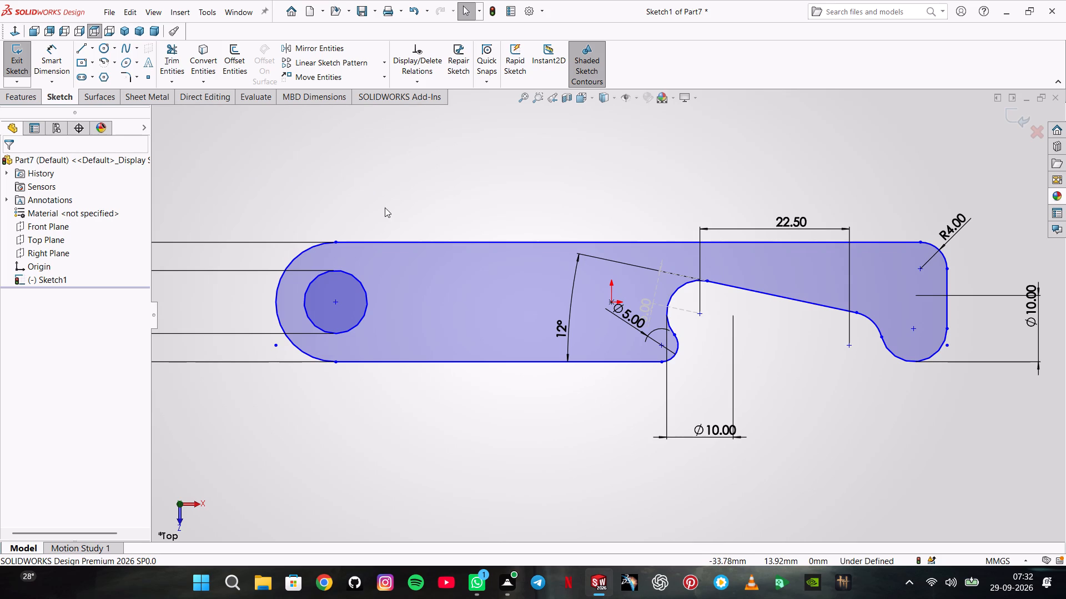
# Extrude the profile as a boss 11 mm thick with the Mid Plane end condition.
pyautogui.click(44, 100)
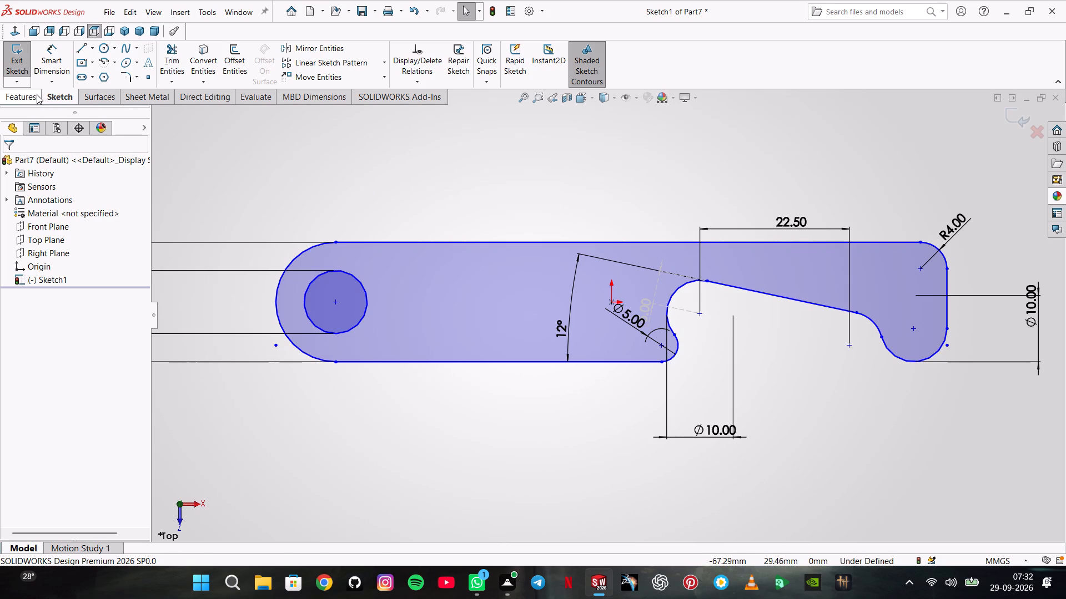
pyautogui.click(37, 94)
pyautogui.click(58, 62)
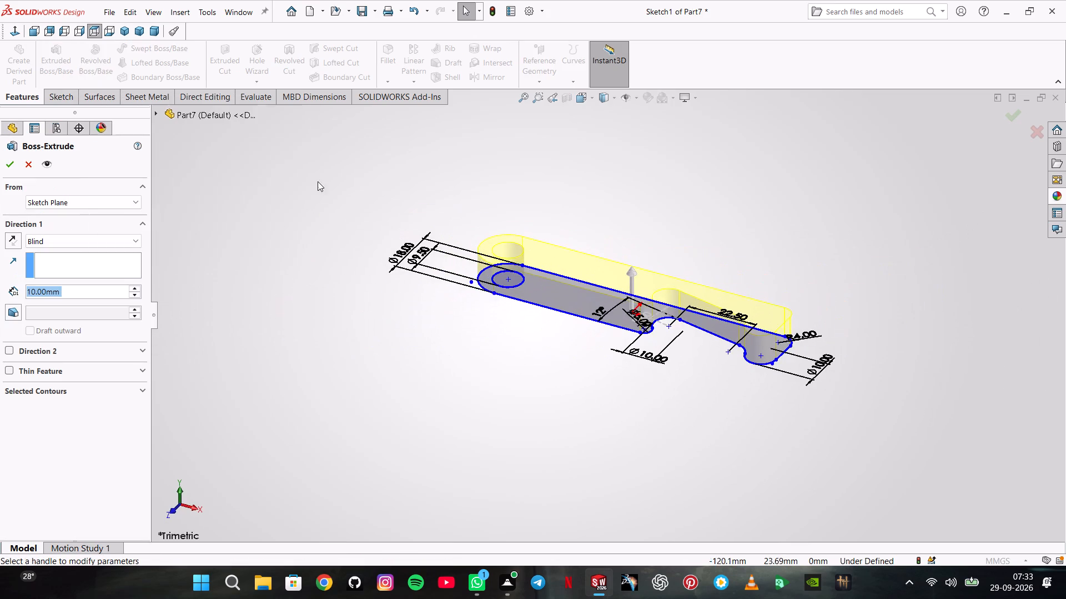
pyautogui.click(89, 245)
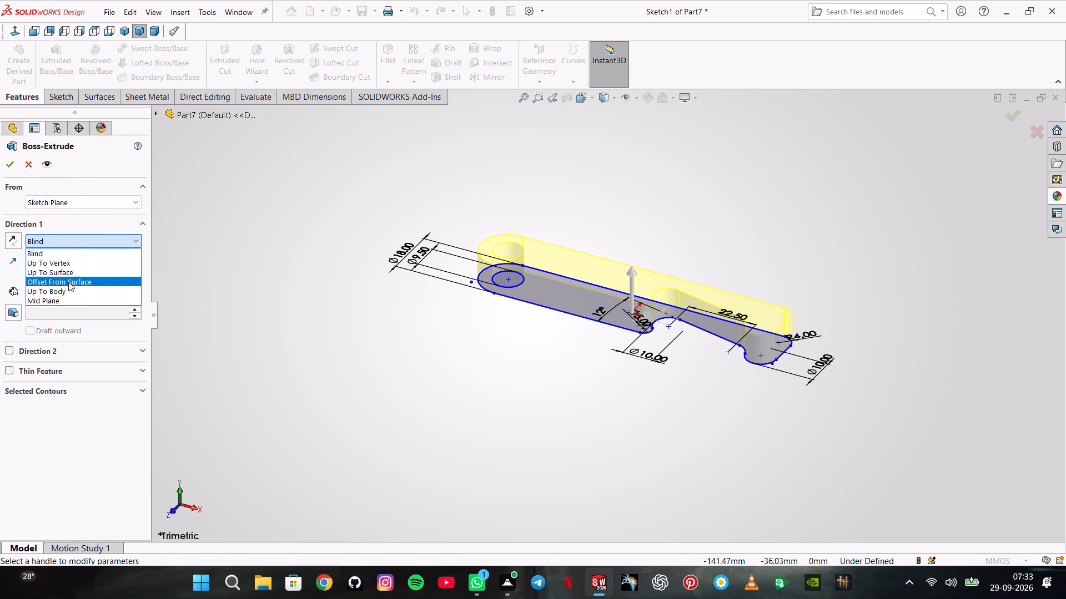
pyautogui.click(66, 298)
pyautogui.press('1')
pyautogui.press('1')
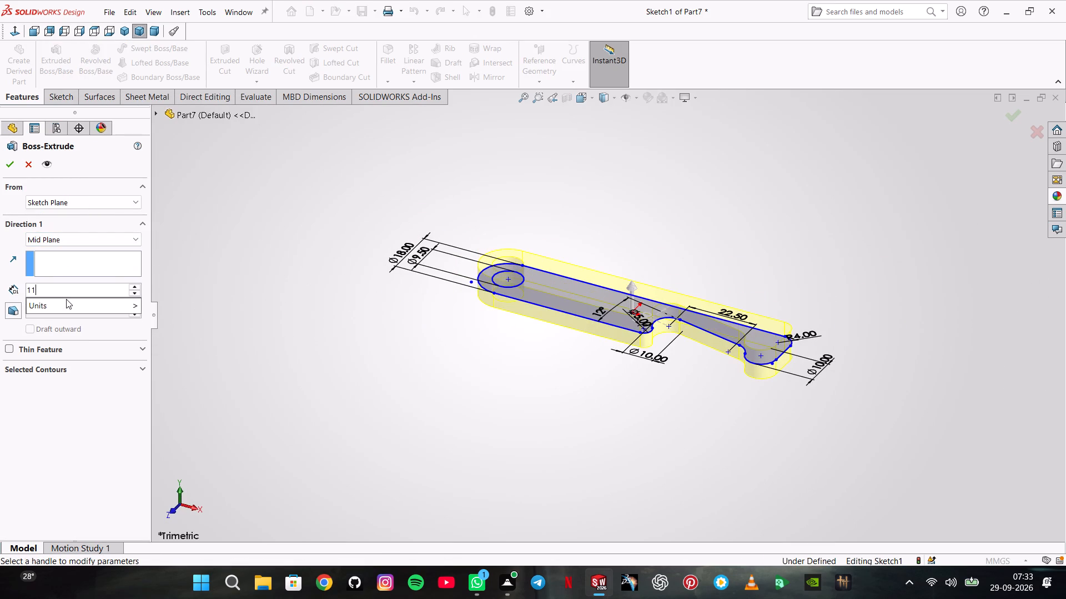
pyautogui.press('Return')
pyautogui.press('Return')
pyautogui.click(249, 232)
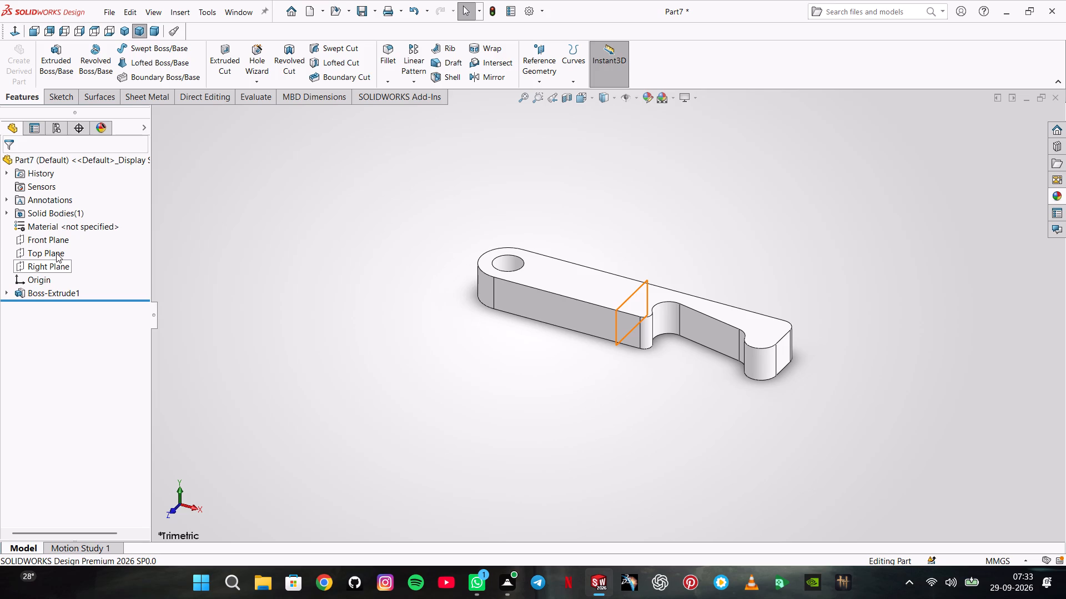
# Start a sketch on the body's top face and offset the face's outer outline 1 mm inward.
pyautogui.click(56, 253)
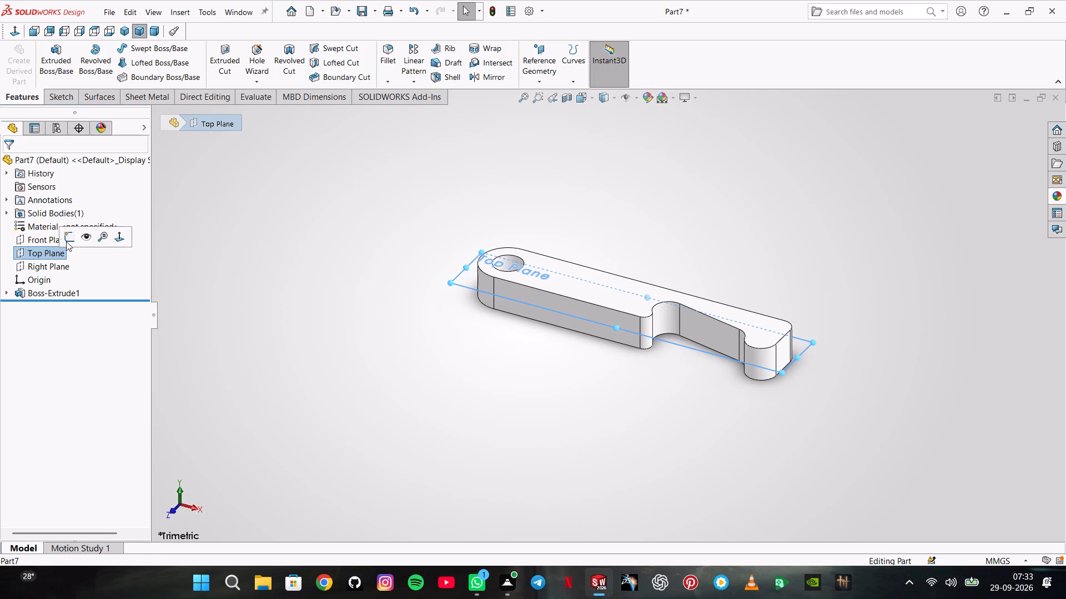
pyautogui.click(215, 187)
pyautogui.click(556, 272)
pyautogui.click(606, 245)
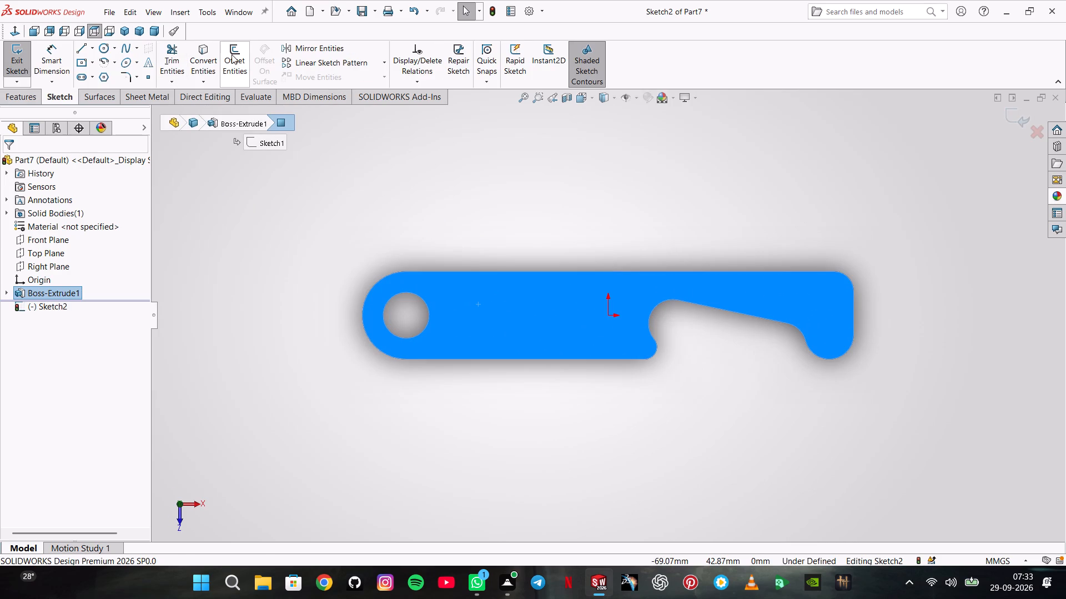
pyautogui.click(232, 54)
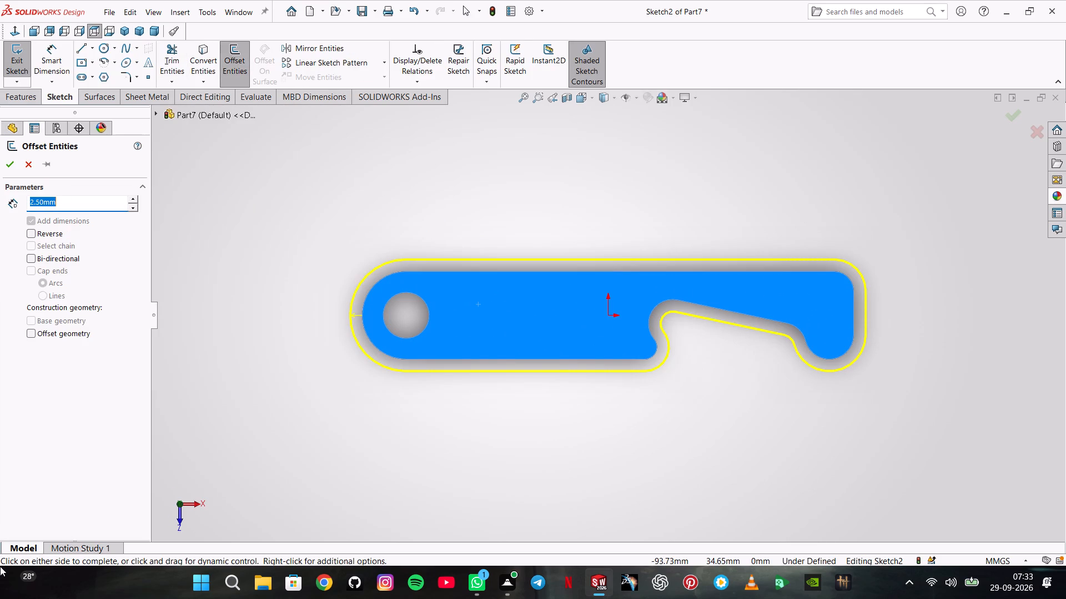
pyautogui.press('1')
pyautogui.press('Return')
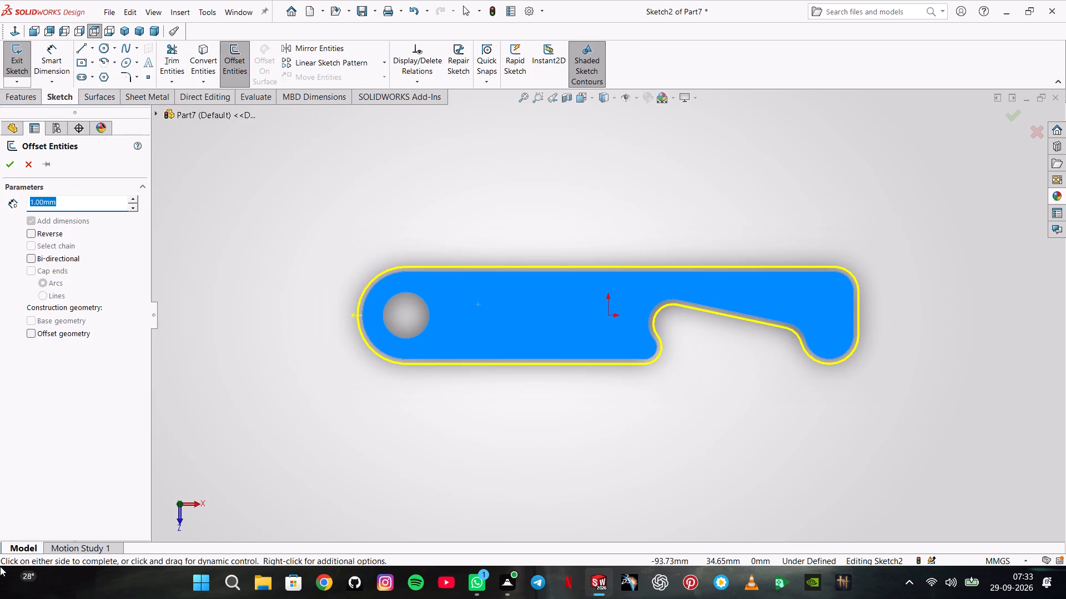
pyautogui.click(59, 235)
pyautogui.click(7, 160)
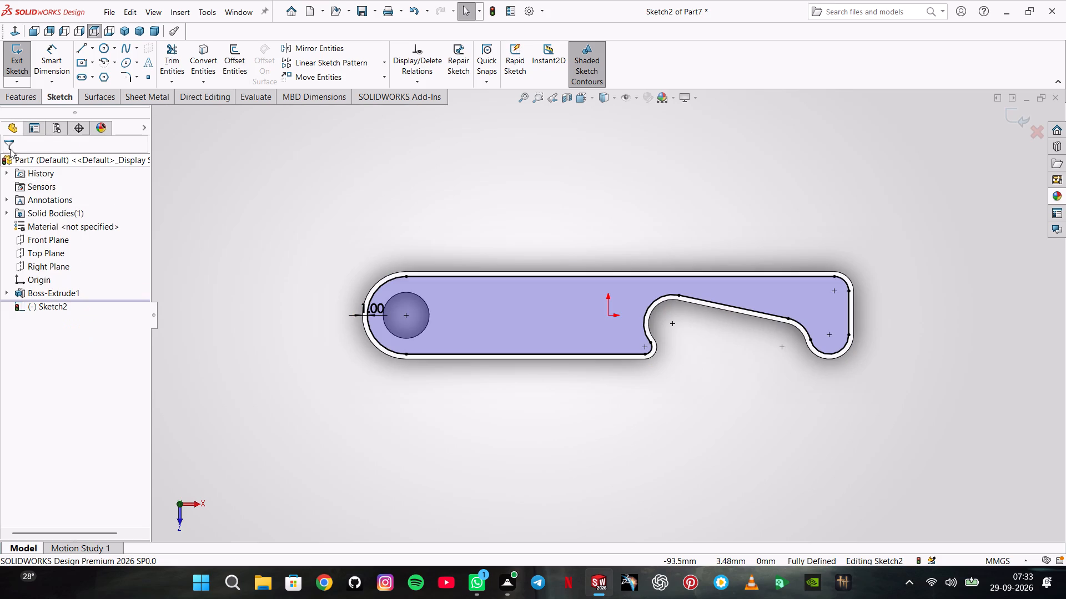
# Cut-extrude the inset outline sketch 1 mm deep into the body as a blind cut.
pyautogui.click(33, 104)
pyautogui.click(225, 59)
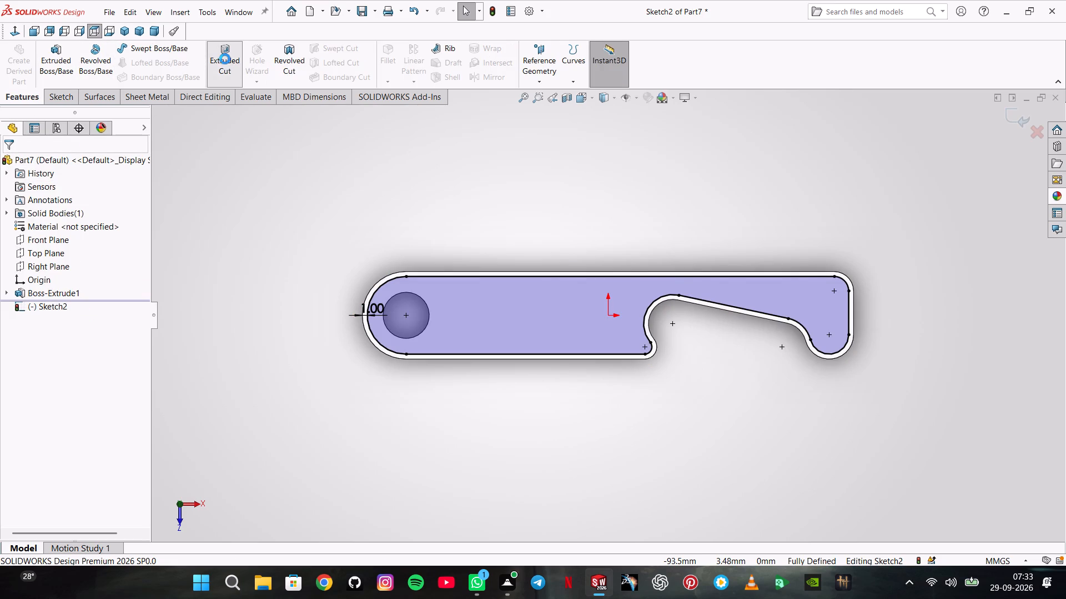
pyautogui.press('1')
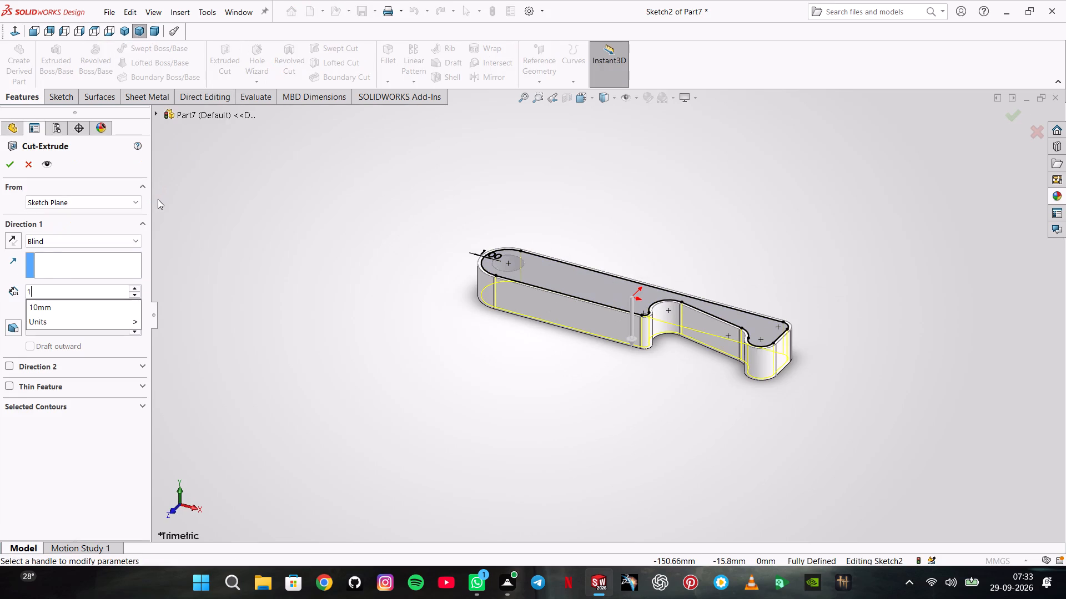
pyautogui.press('Return')
pyautogui.press('Return')
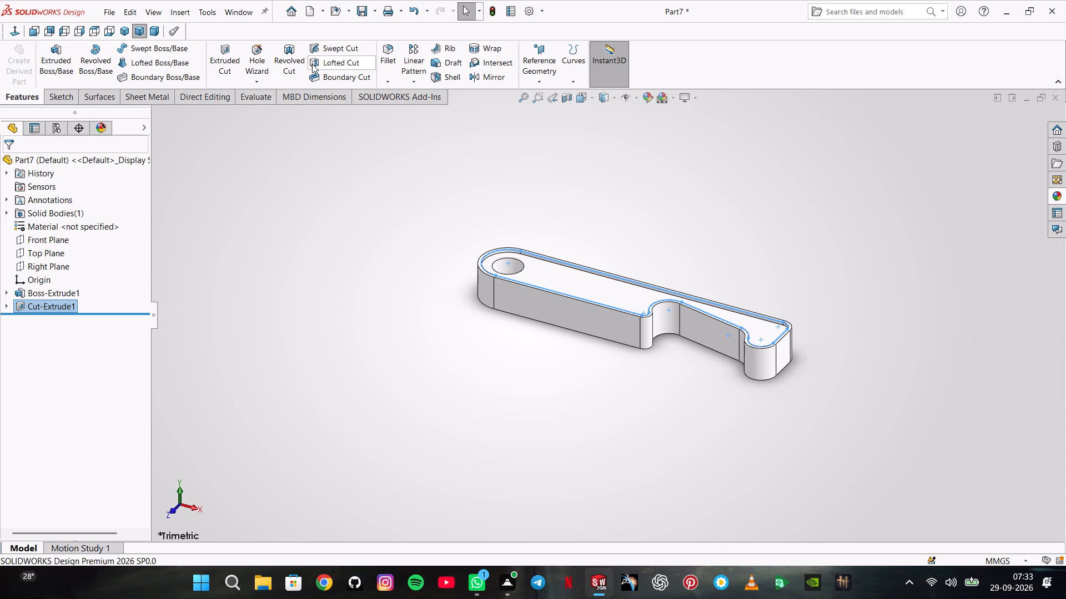
# Mirror the 1 mm deep cut about the Top Plane onto the body's opposite face.
pyautogui.click(416, 84)
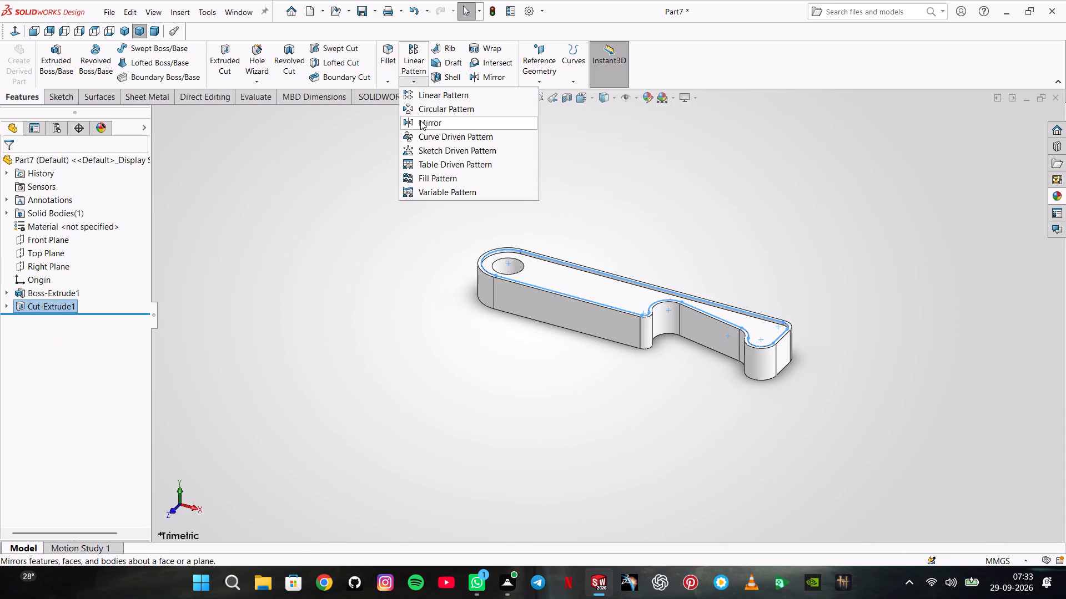
pyautogui.click(420, 120)
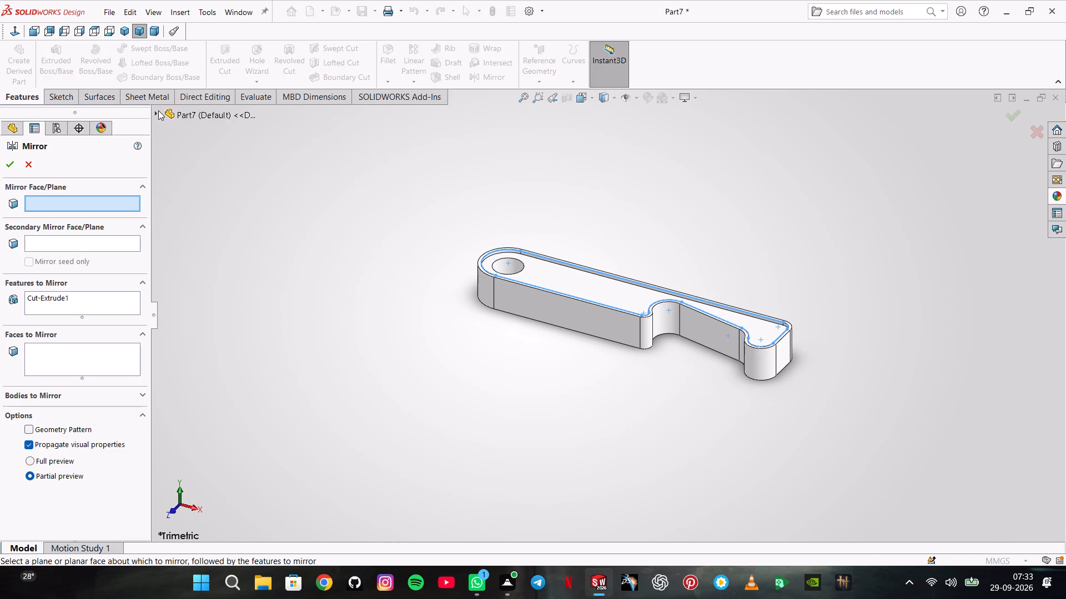
pyautogui.click(158, 110)
pyautogui.click(207, 203)
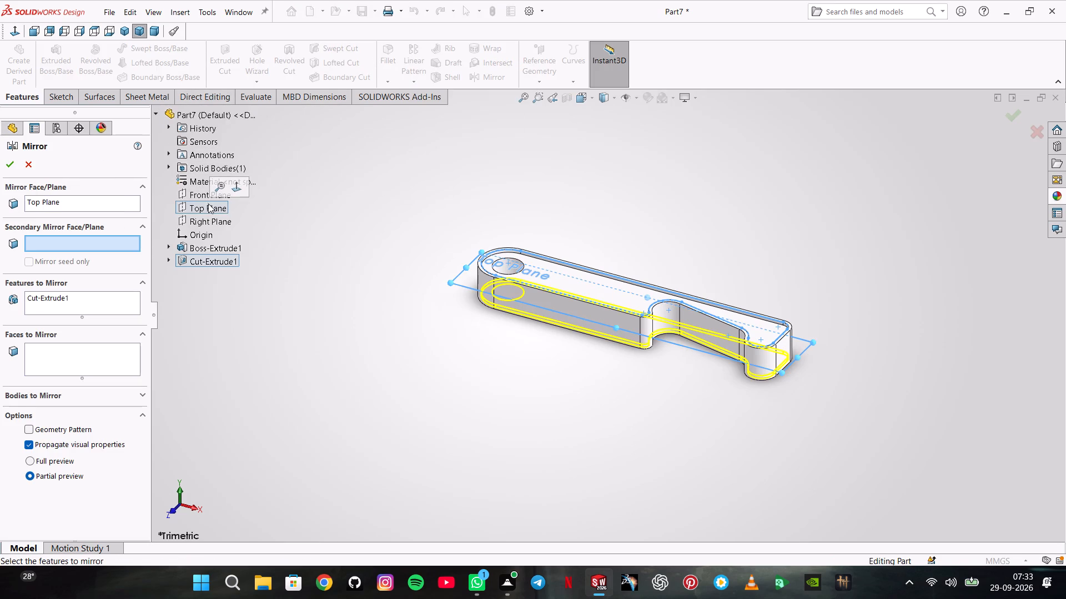
pyautogui.click(8, 164)
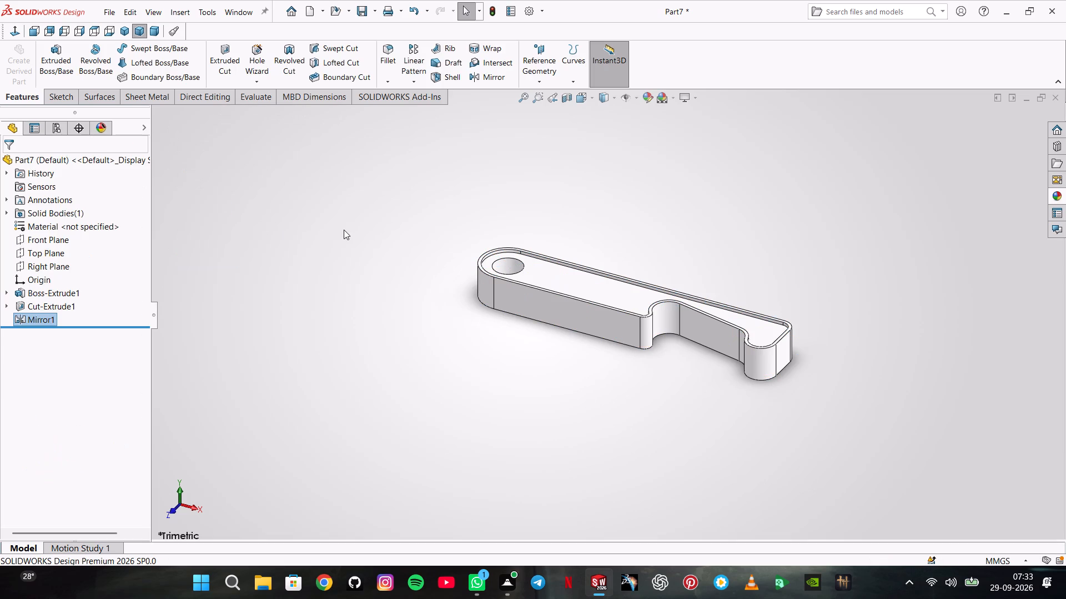
pyautogui.click(344, 230)
pyautogui.moveTo(439, 397); pyautogui.dragTo(450, 383, button='middle')
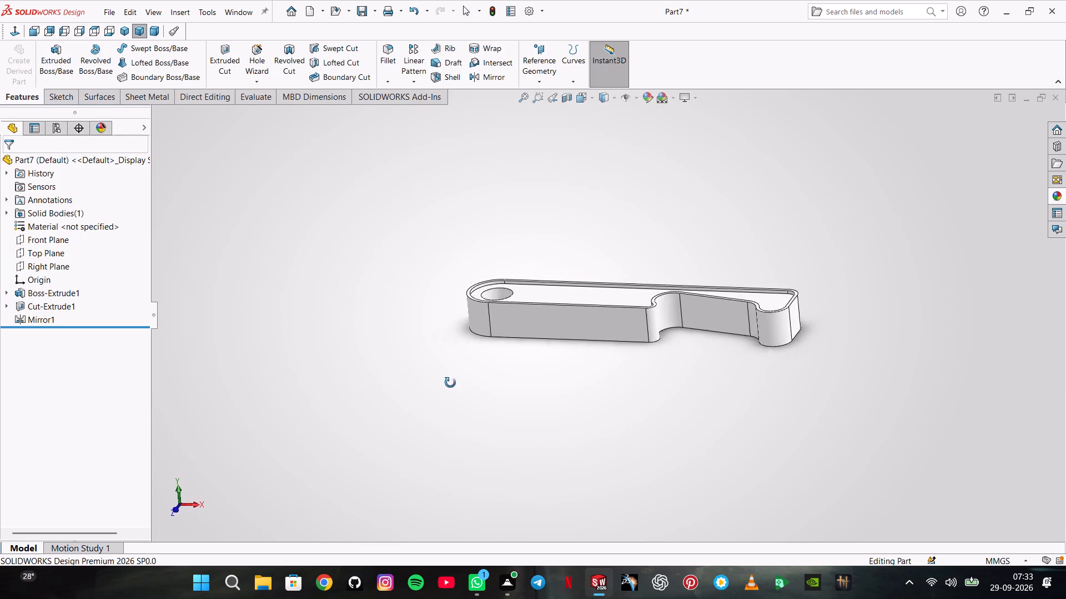
pyautogui.moveTo(450, 383); pyautogui.dragTo(448, 412, button='middle')
pyautogui.click(118, 35)
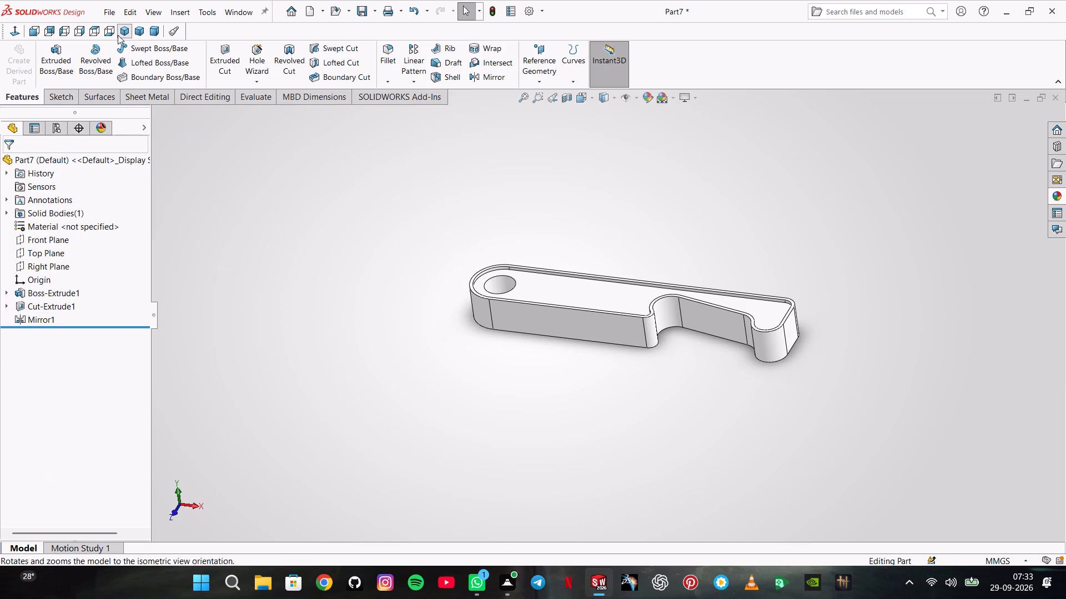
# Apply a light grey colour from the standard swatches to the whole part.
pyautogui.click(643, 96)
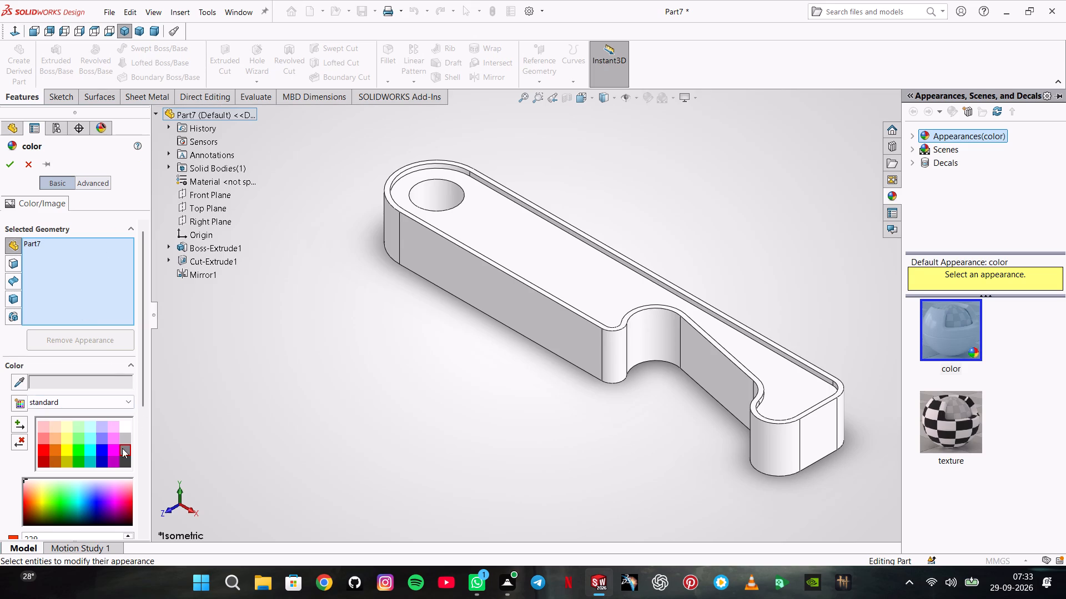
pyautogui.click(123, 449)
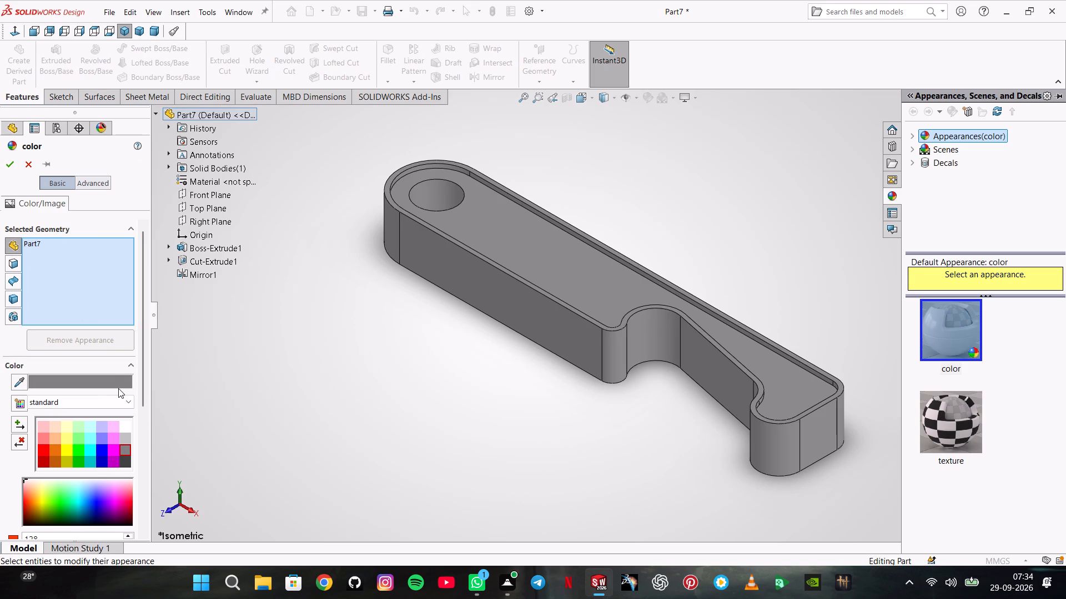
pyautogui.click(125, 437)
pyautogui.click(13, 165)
# Apply the Warehouse scene to the model.
pyautogui.click(677, 99)
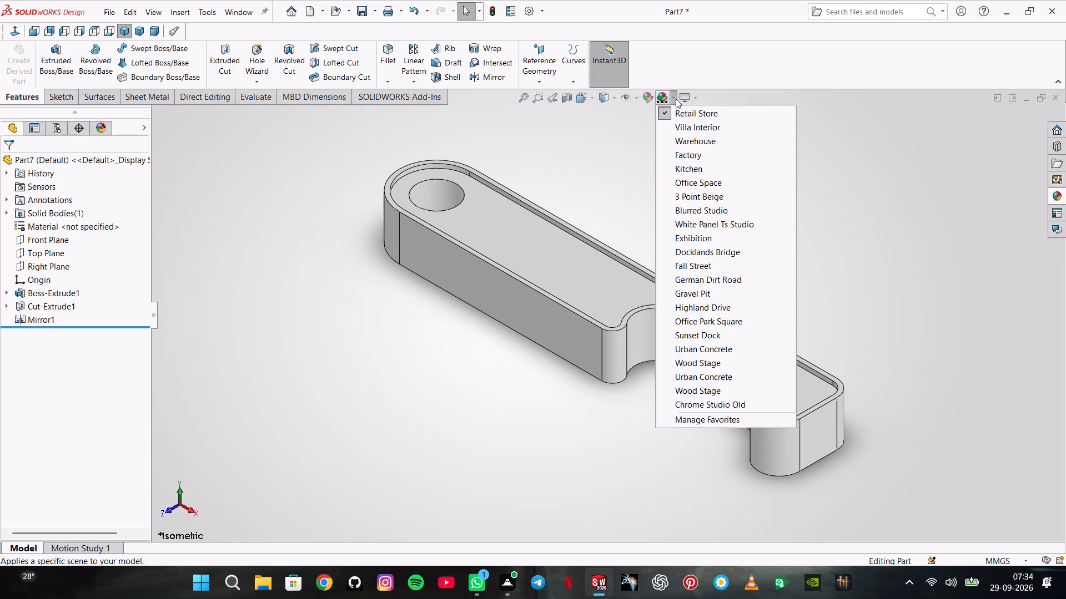
pyautogui.click(673, 99)
pyautogui.click(692, 147)
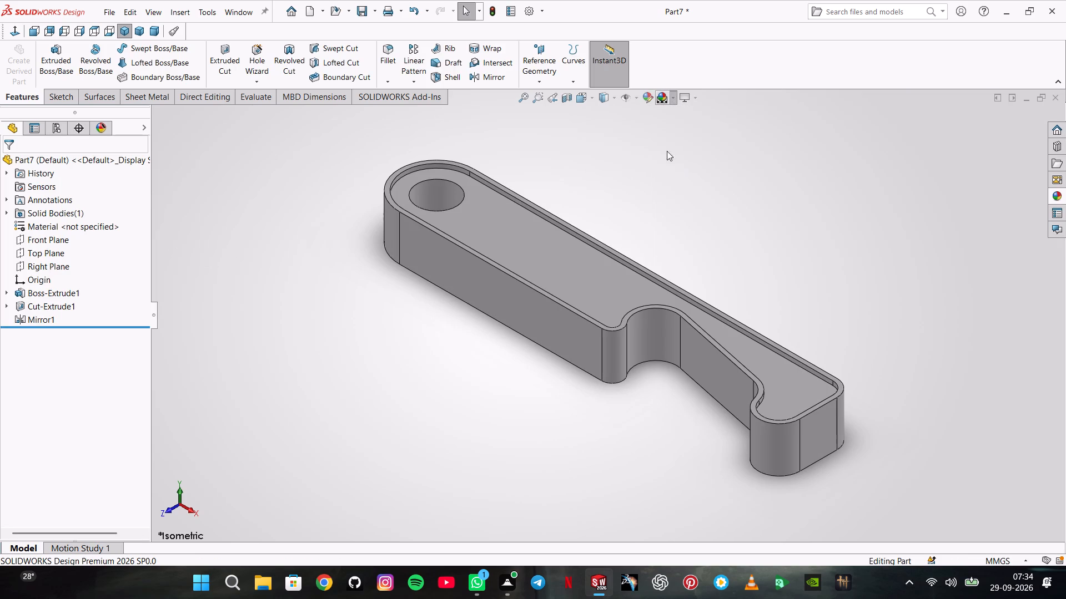
# Set the whole part's appearance colour to white from the standard swatches.
pyautogui.click(648, 97)
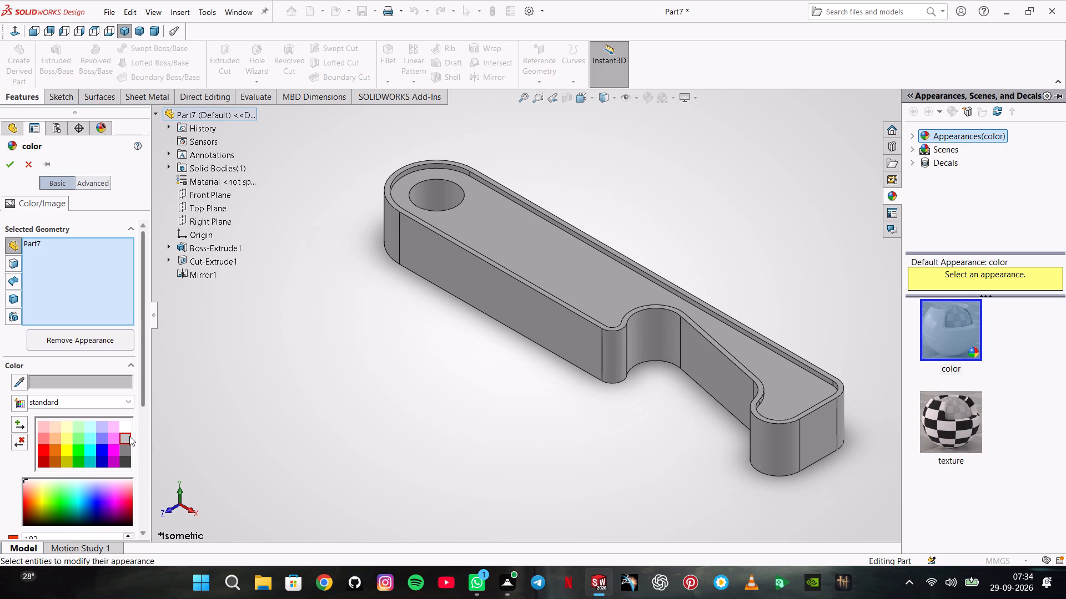
pyautogui.click(129, 436)
pyautogui.click(125, 427)
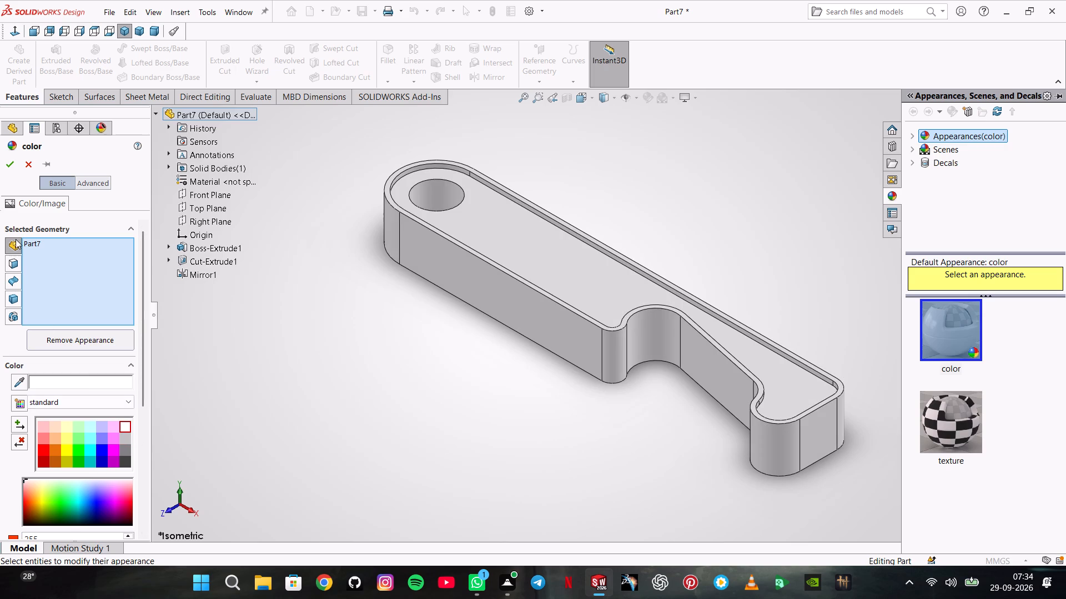
pyautogui.click(14, 164)
pyautogui.click(382, 299)
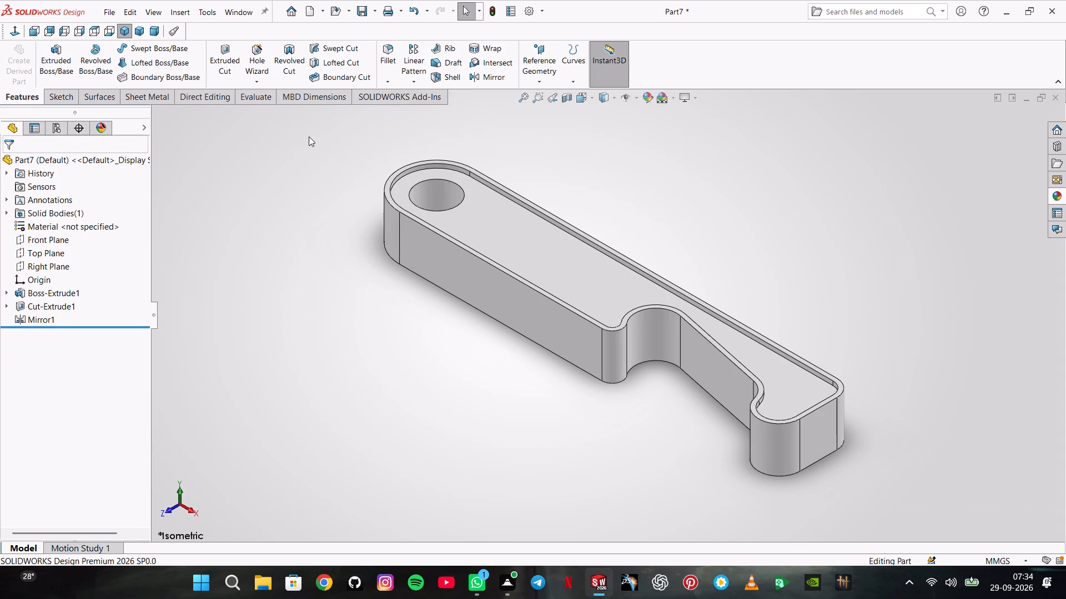
# Save the part as Part2.SLDPRT in the Practice Problems 2 folder.
pyautogui.click(361, 13)
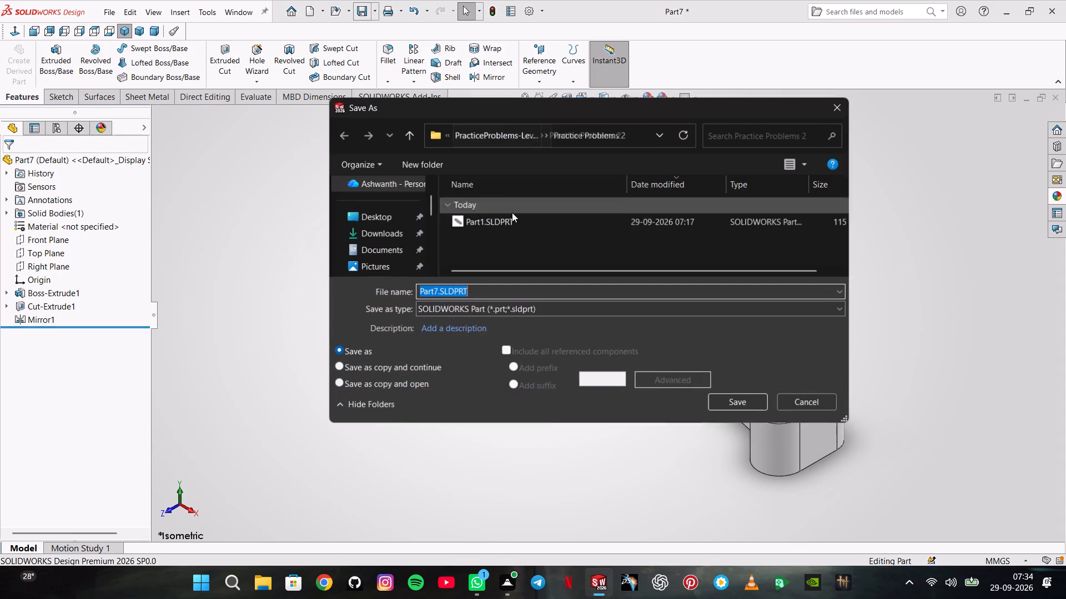
pyautogui.click(438, 288)
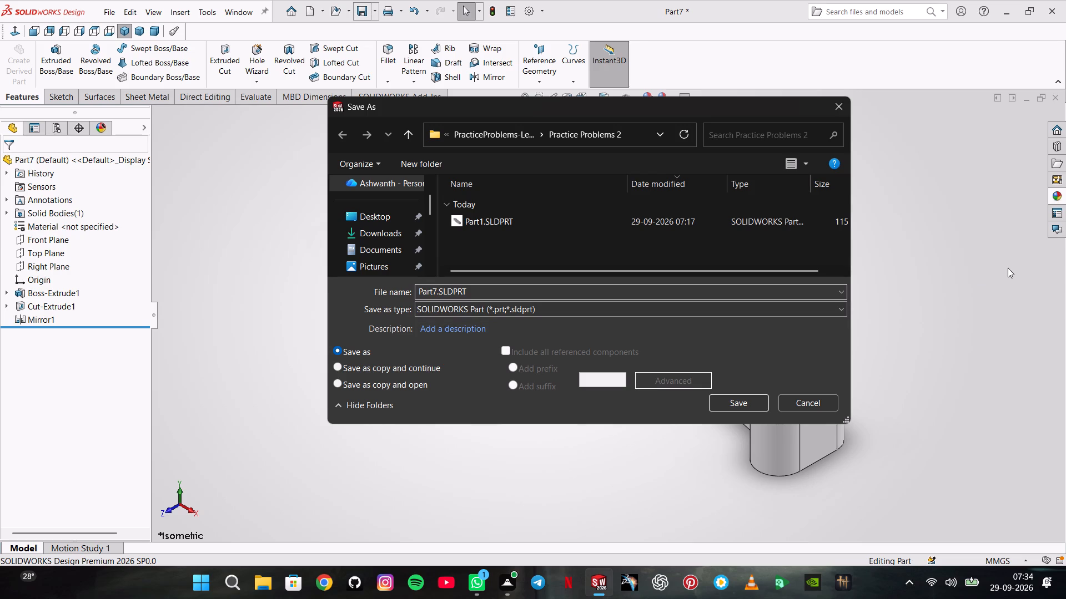
pyautogui.press('Left')
pyautogui.press('BackSpace')
pyautogui.press('2')
pyautogui.press('Return')
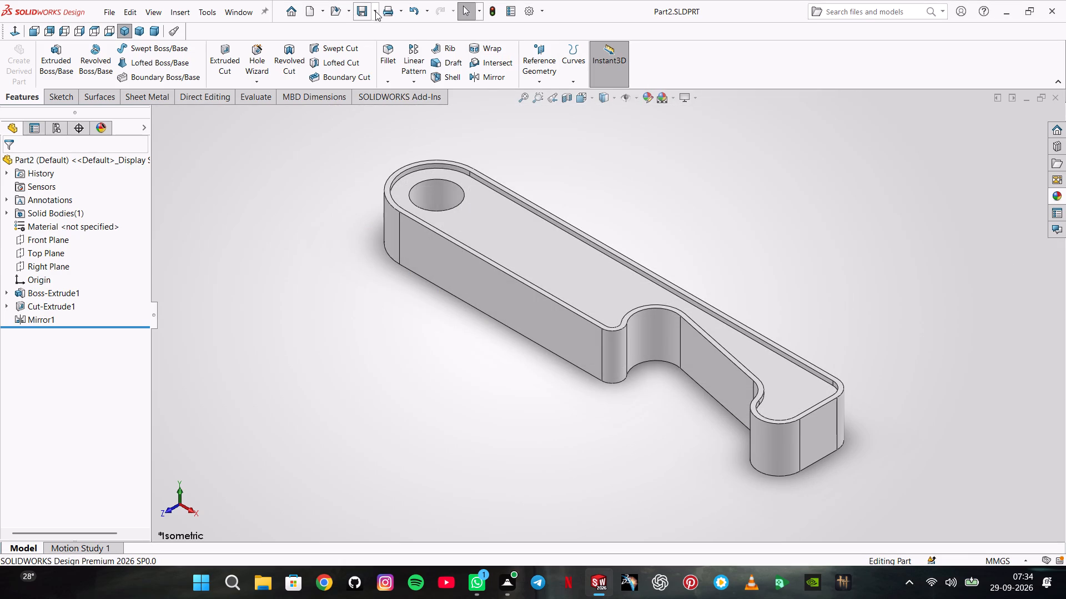
# Export the part as Part2.pdf in Adobe Portable Document Format to the Practice Problems 2 folder.
pyautogui.click(376, 11)
pyautogui.click(374, 47)
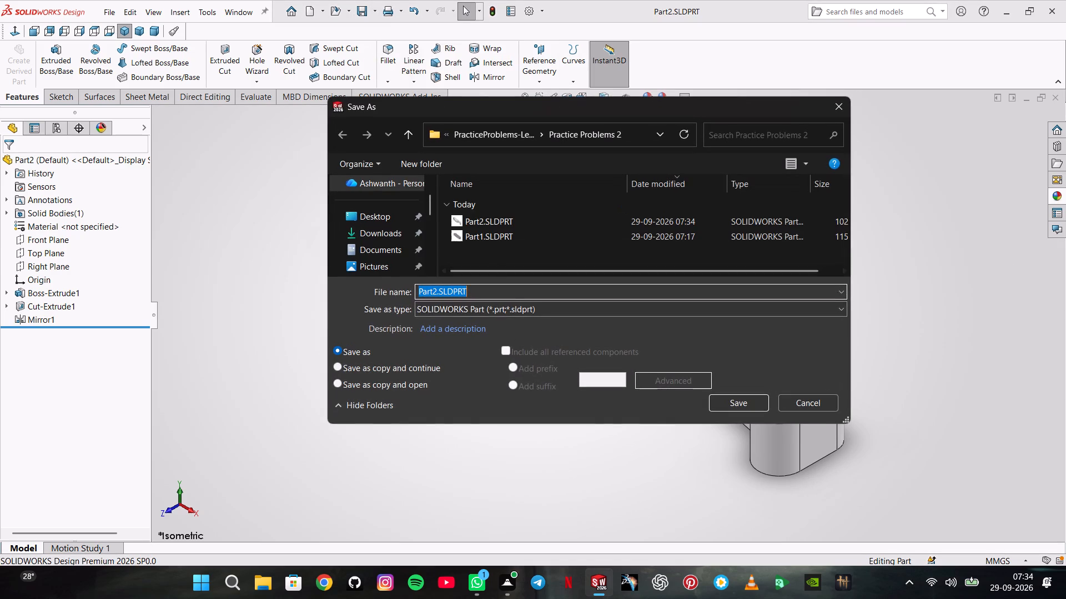
pyautogui.click(539, 307)
pyautogui.click(528, 110)
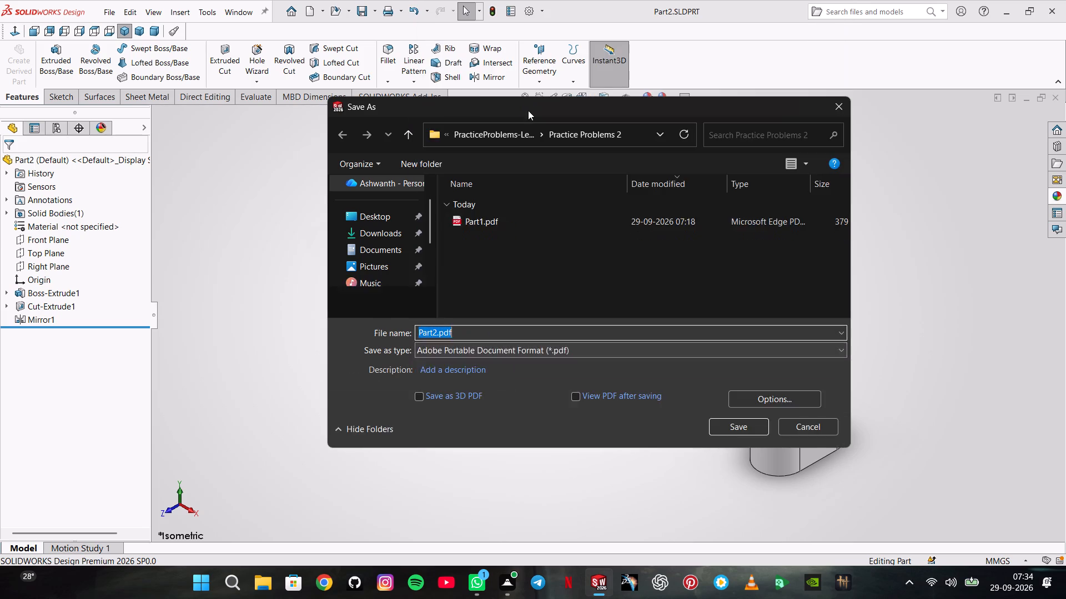
pyautogui.press('Return')
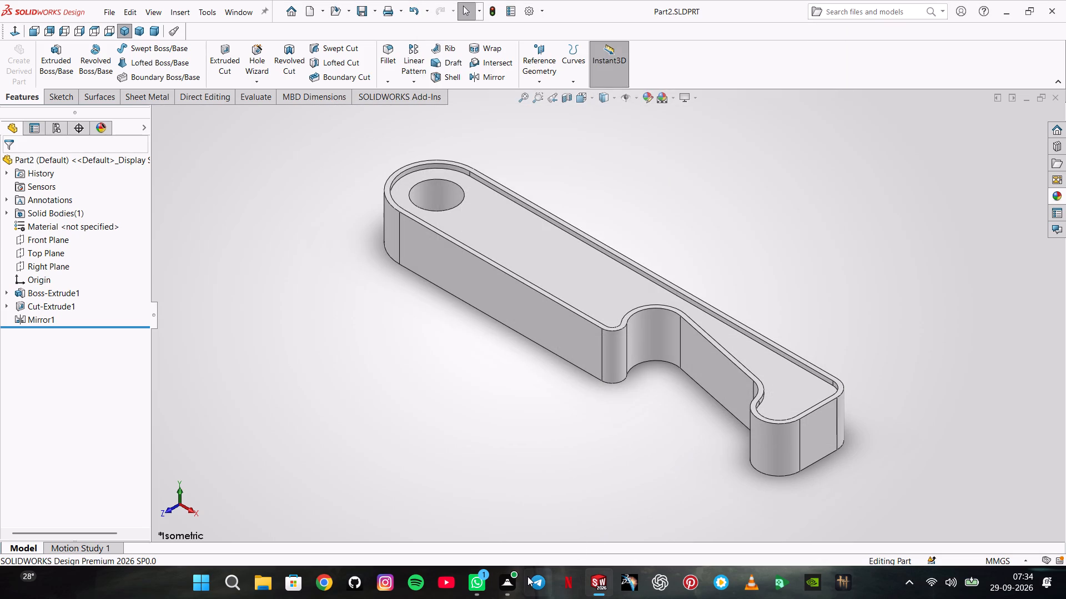